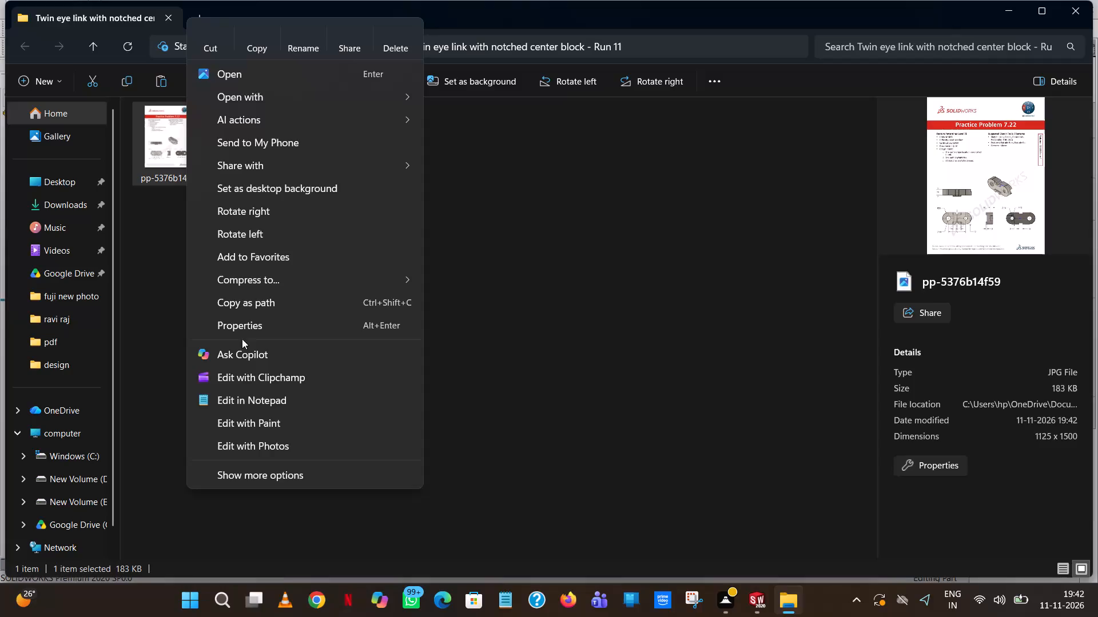
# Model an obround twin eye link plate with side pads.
# Cut the practice drawing image pp-5376b14f59 from the Twin eye link with notched center block - Run 11 folder.
pyautogui.click(224, 37)
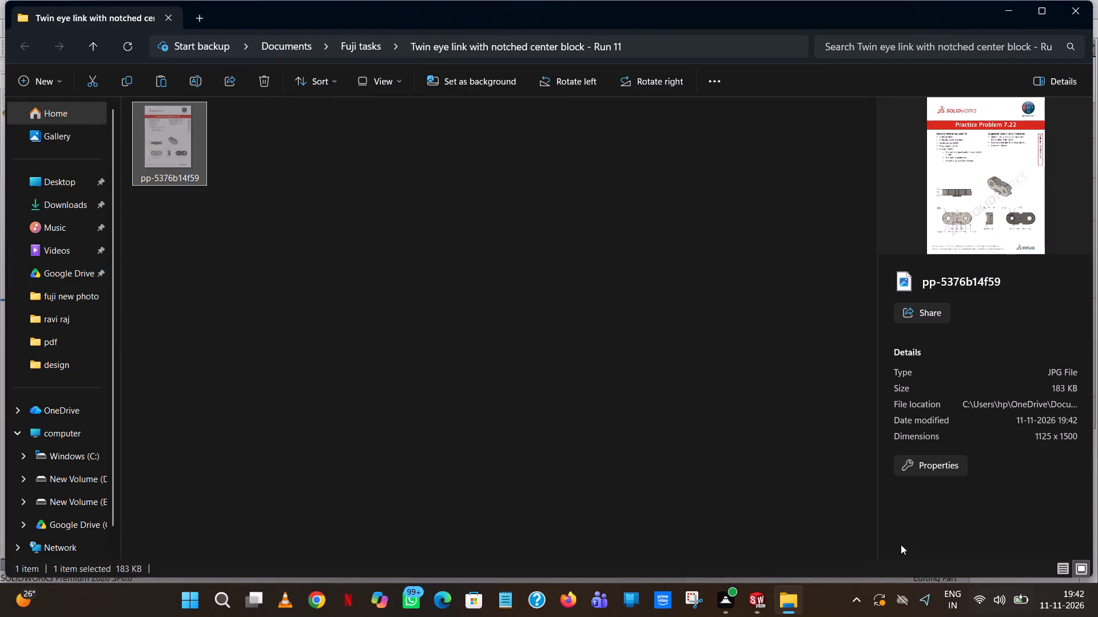
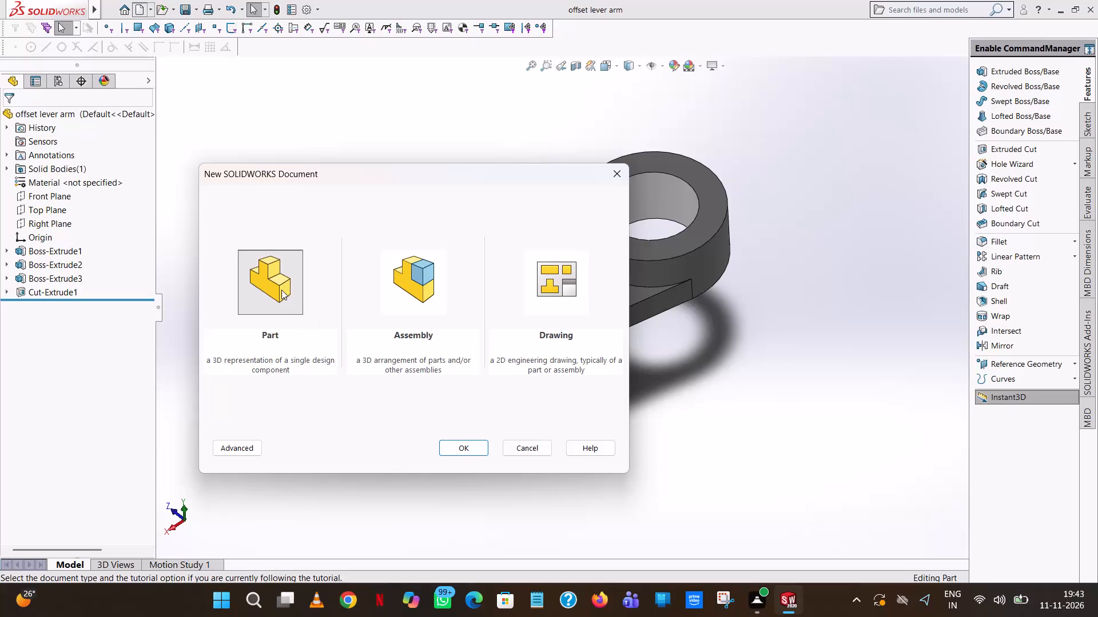
# Create a new part document and start a sketch on the Front Plane.
pyautogui.doubleClick(281, 290)
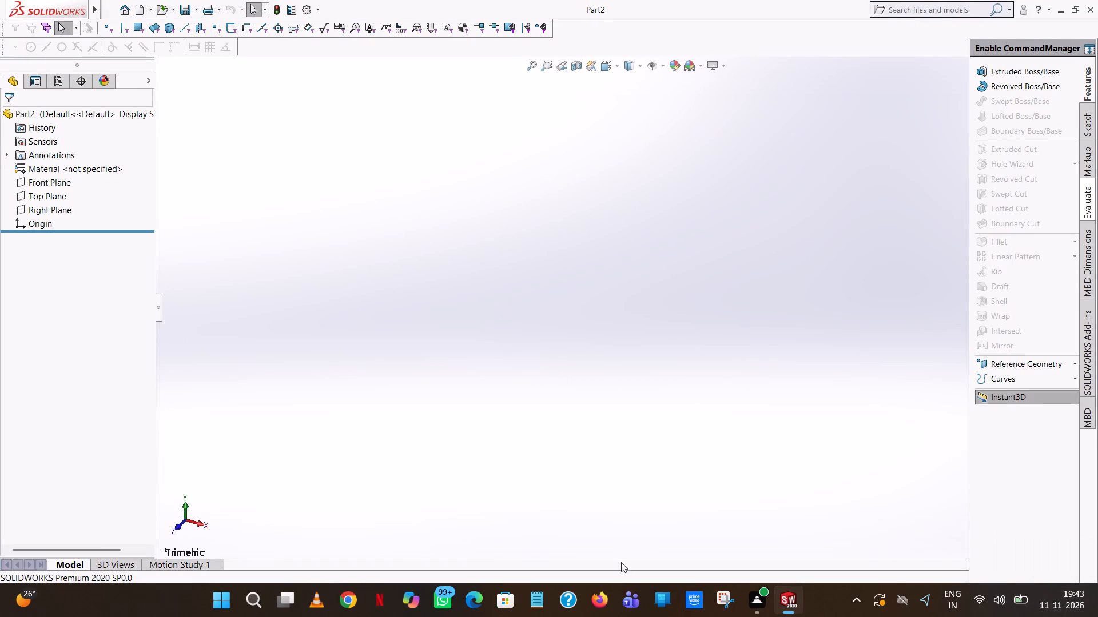
pyautogui.click(45, 187)
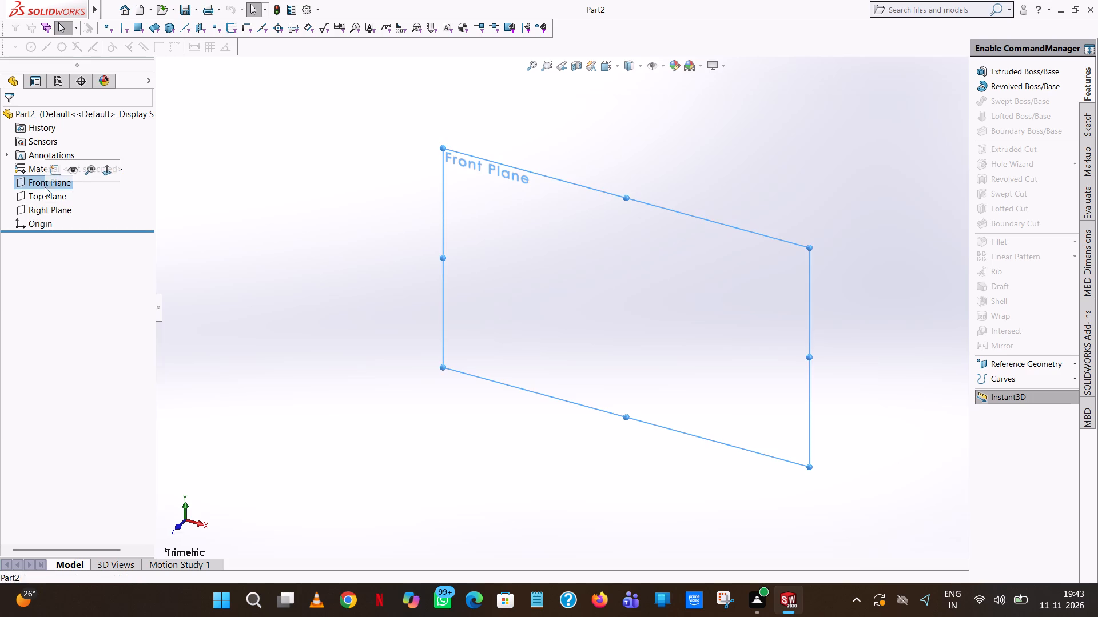
pyautogui.click(57, 170)
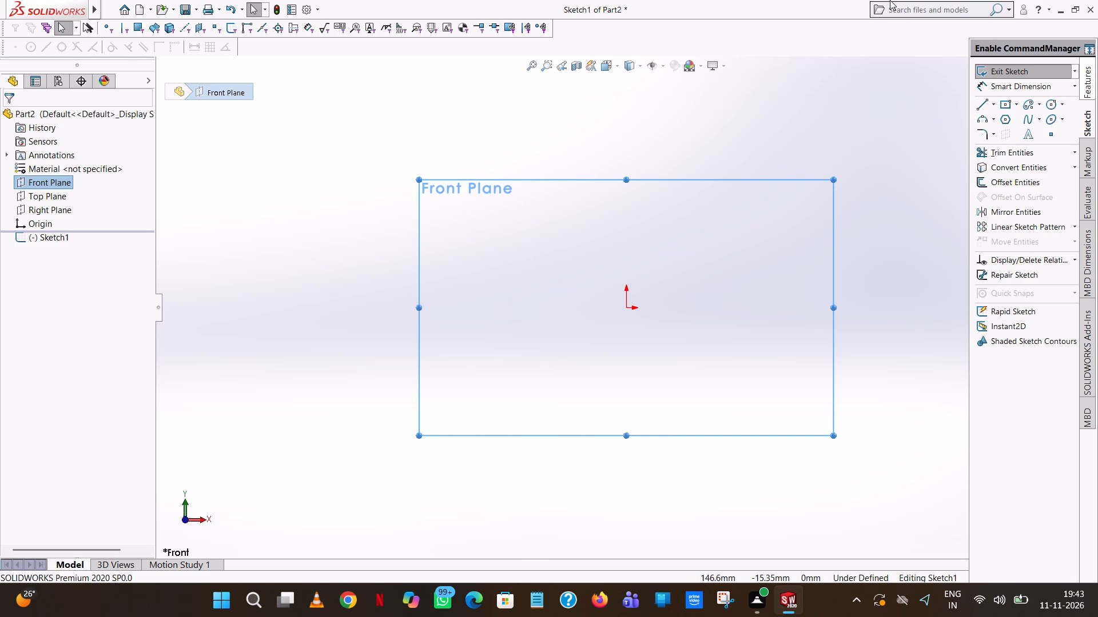
# Draw a horizontal line from the origin in the positive X direction with a length of 75/2 mm.
pyautogui.click(975, 107)
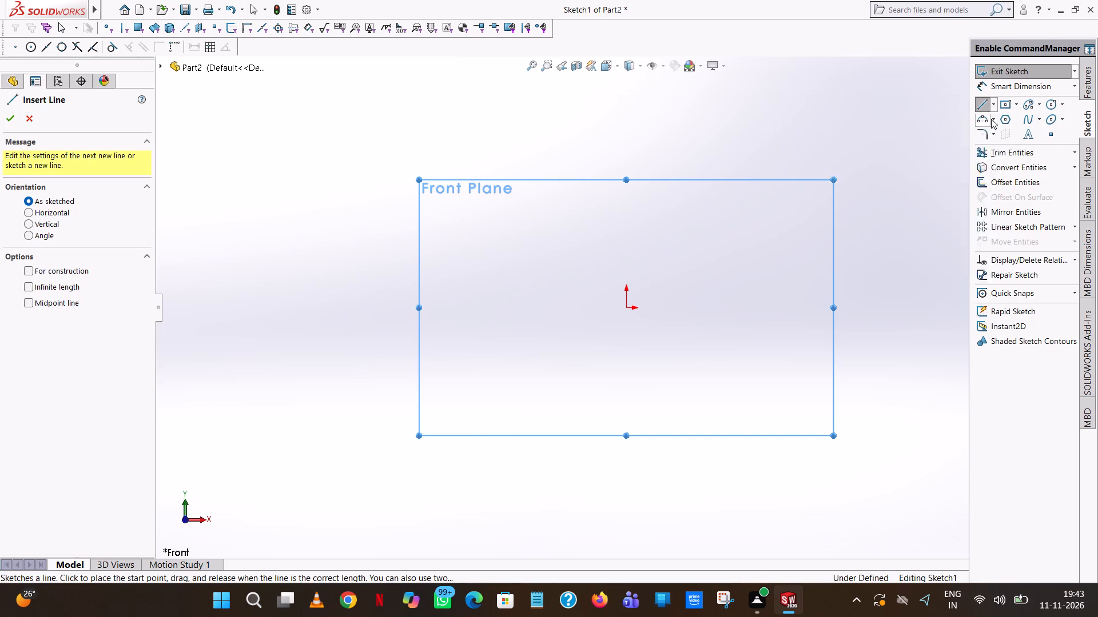
pyautogui.click(627, 307)
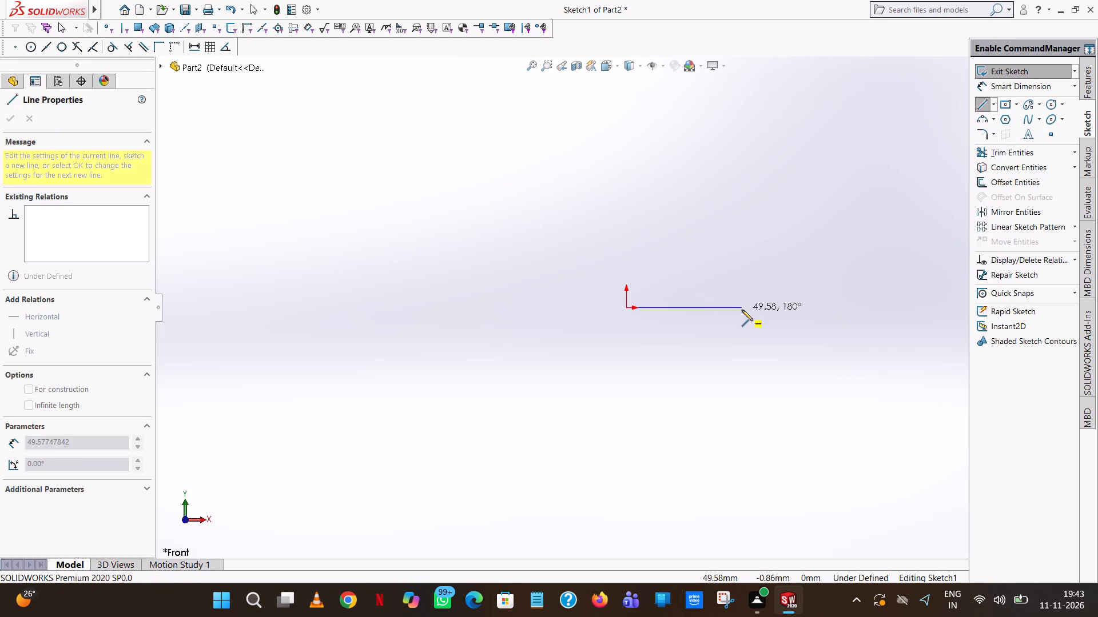
pyautogui.click(742, 310)
pyautogui.write('75/2')
pyautogui.press('Return')
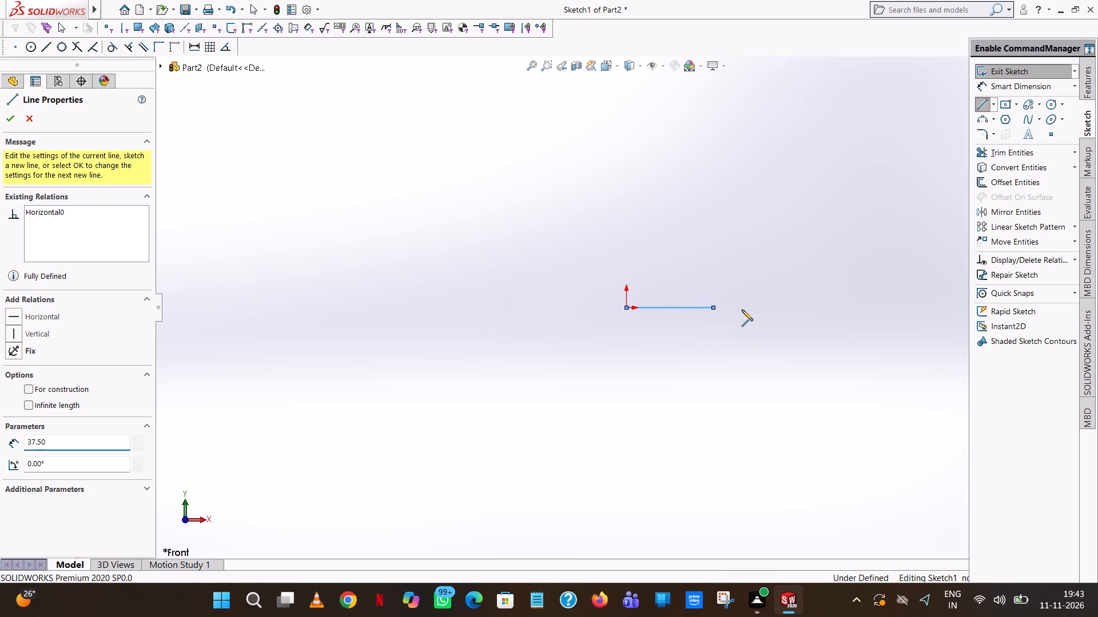
pyautogui.rightClick(742, 310)
pyautogui.click(777, 316)
# Draw a circle of radius 25 mm centred on the free end of the horizontal line.
pyautogui.scroll(-5, 716, 312)
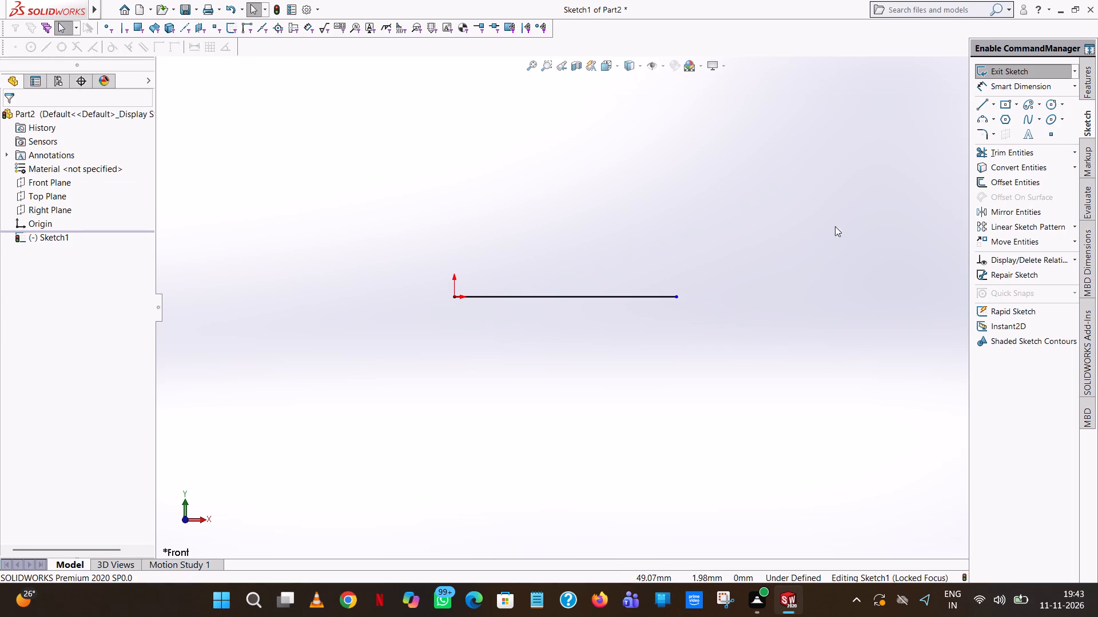
pyautogui.click(1050, 107)
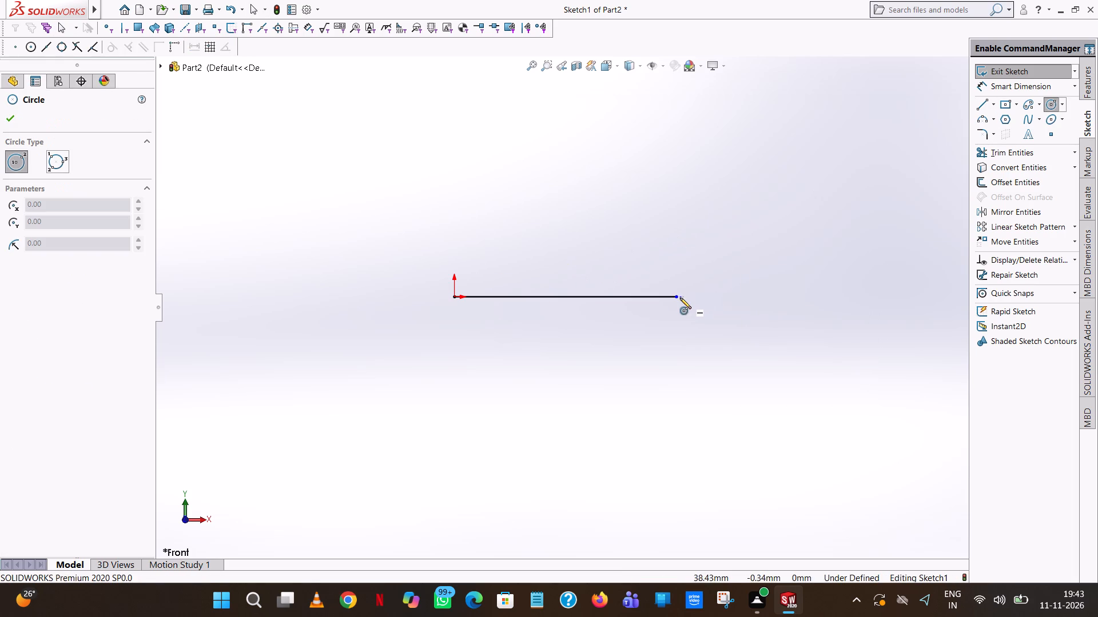
pyautogui.click(677, 298)
pyautogui.click(692, 230)
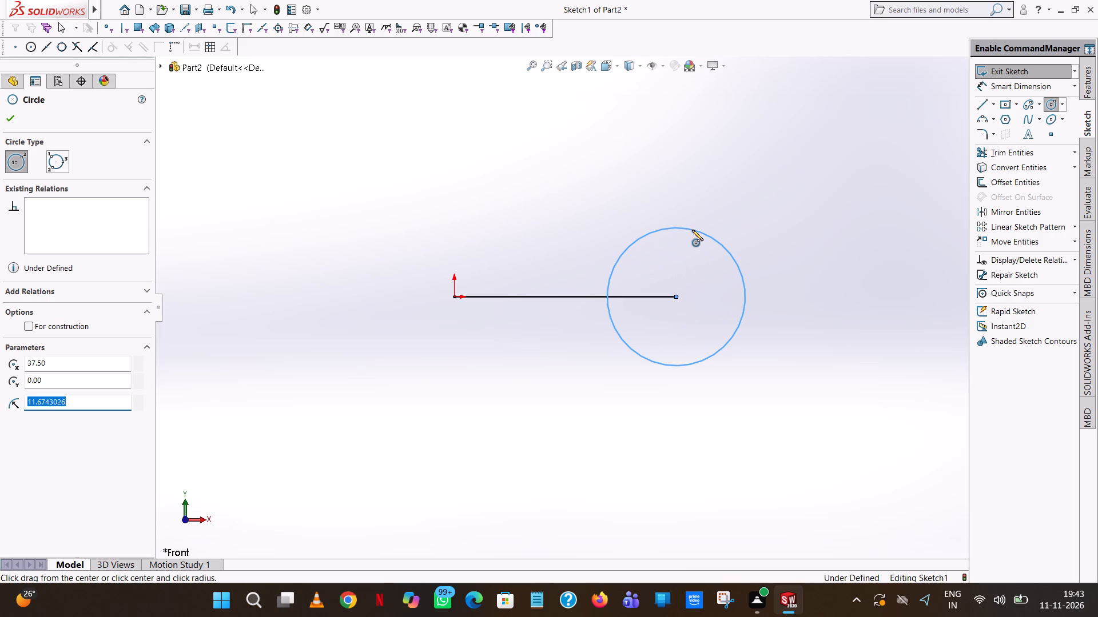
pyautogui.write('25')
pyautogui.press('Return')
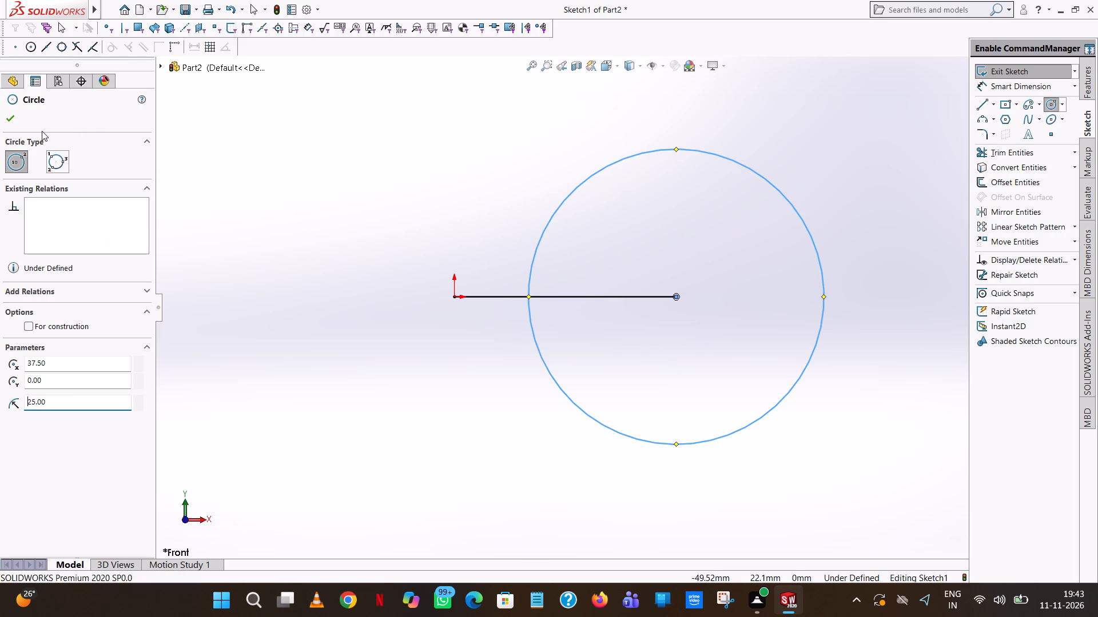
pyautogui.click(10, 122)
pyautogui.click(391, 159)
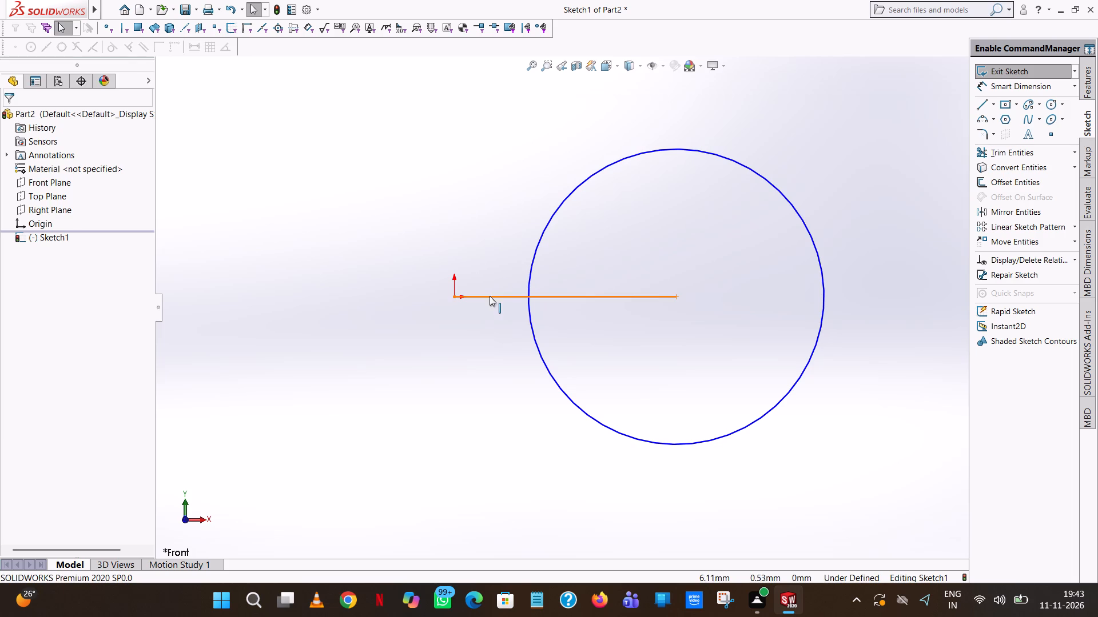
# Draw a second horizontal line from the origin in the negative X direction, 37.50 mm long.
pyautogui.click(490, 296)
pyautogui.click(384, 223)
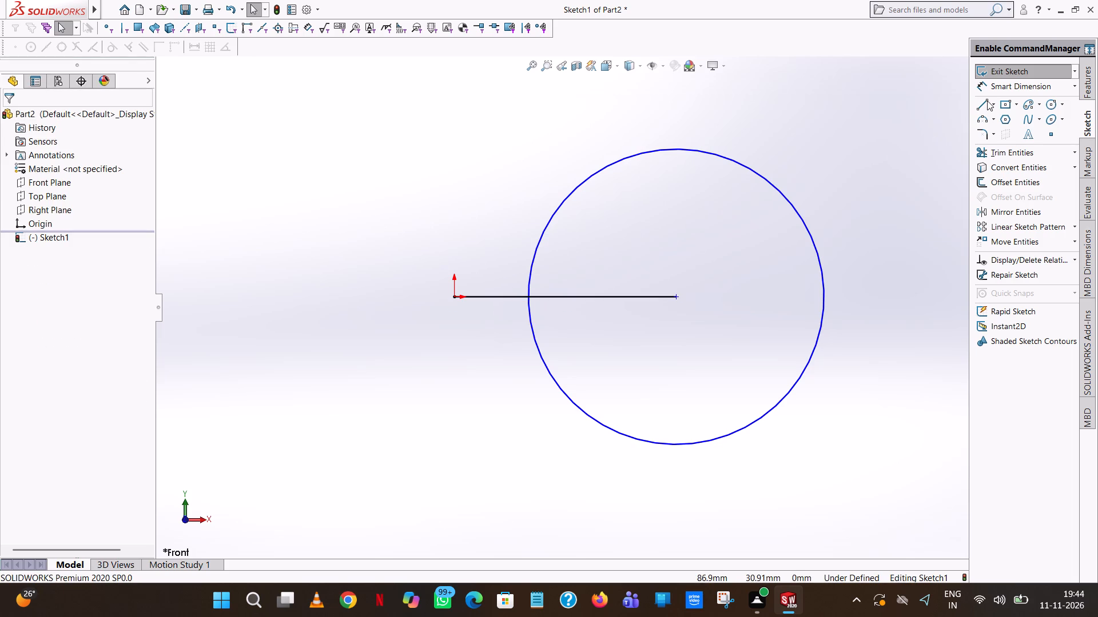
pyautogui.click(987, 100)
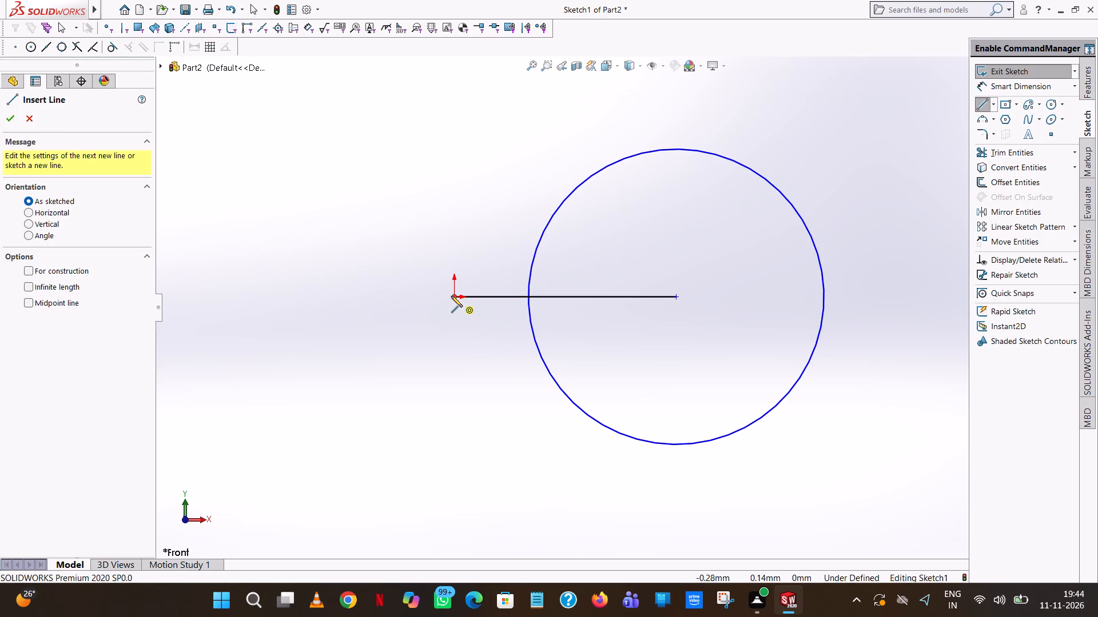
pyautogui.click(455, 296)
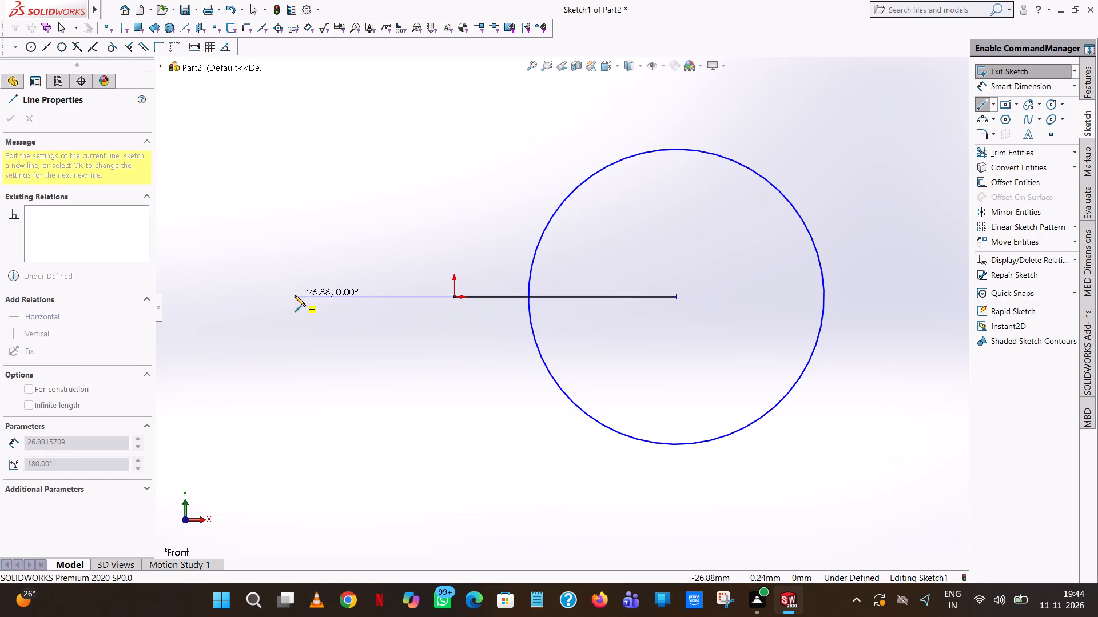
pyautogui.click(295, 295)
pyautogui.write('37.50')
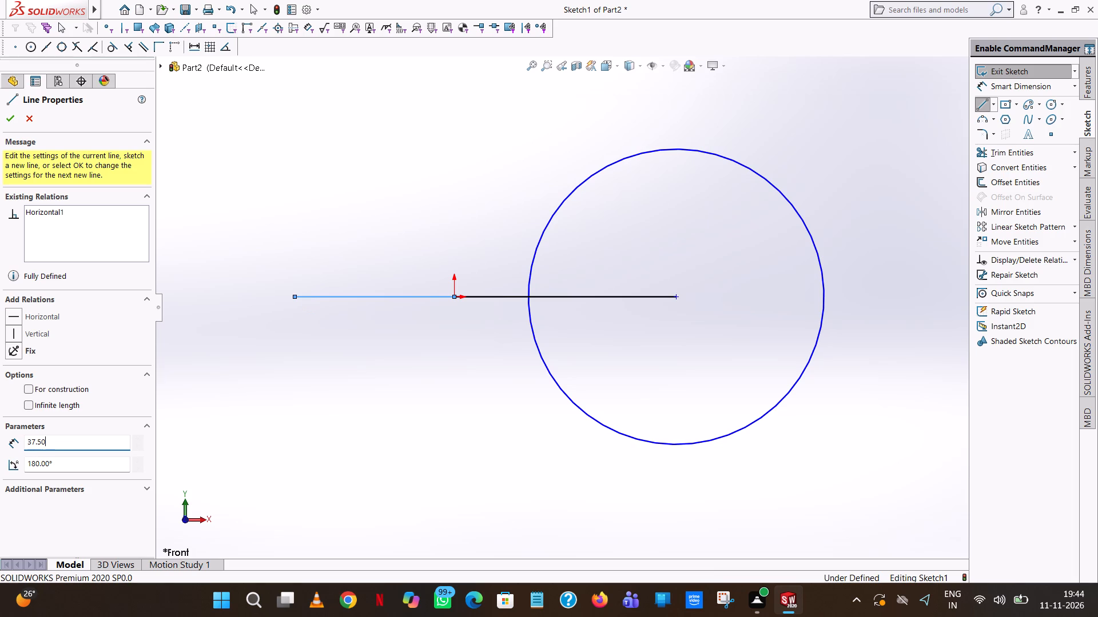
pyautogui.press('Return')
pyautogui.rightClick(295, 295)
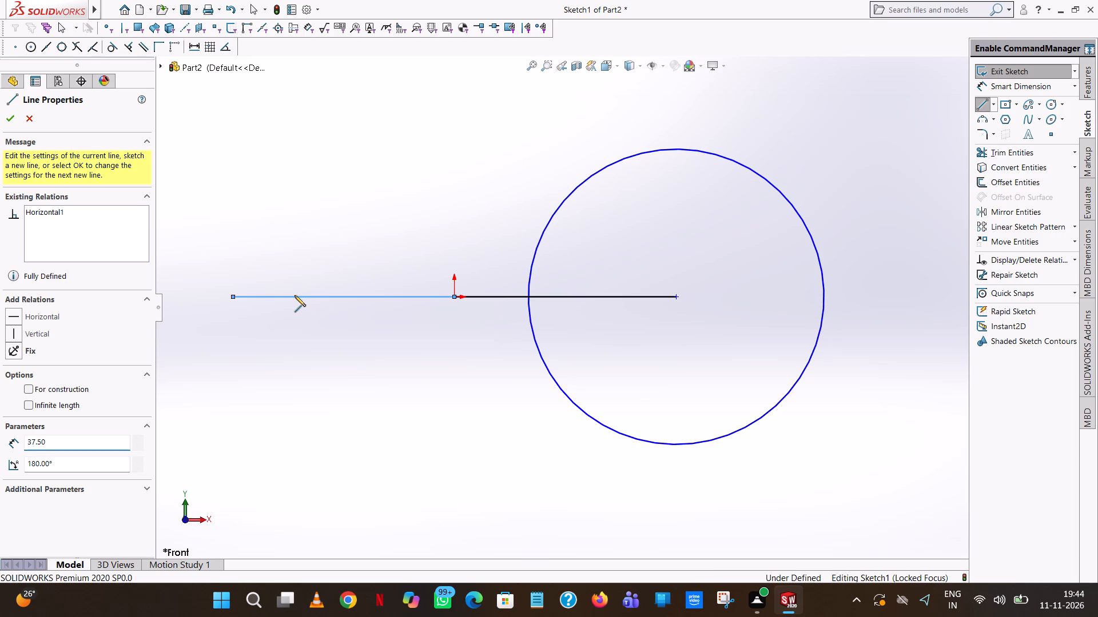
pyautogui.click(351, 306)
pyautogui.click(472, 189)
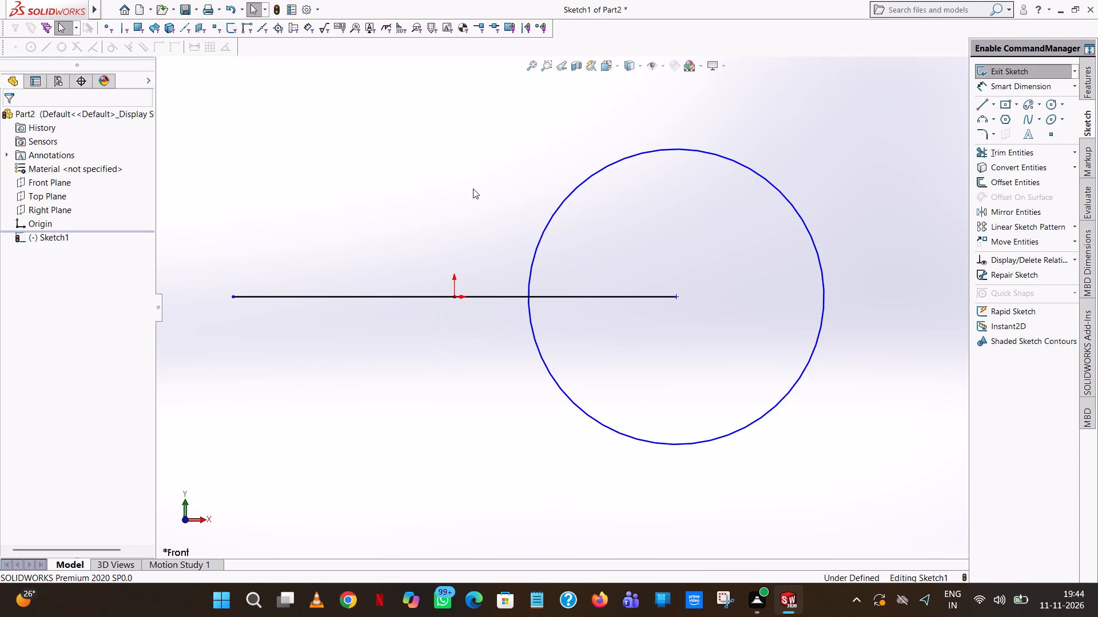
# Draw a circle of radius 25 mm centred on the free end of the second line, on the negative X side.
pyautogui.click(1055, 104)
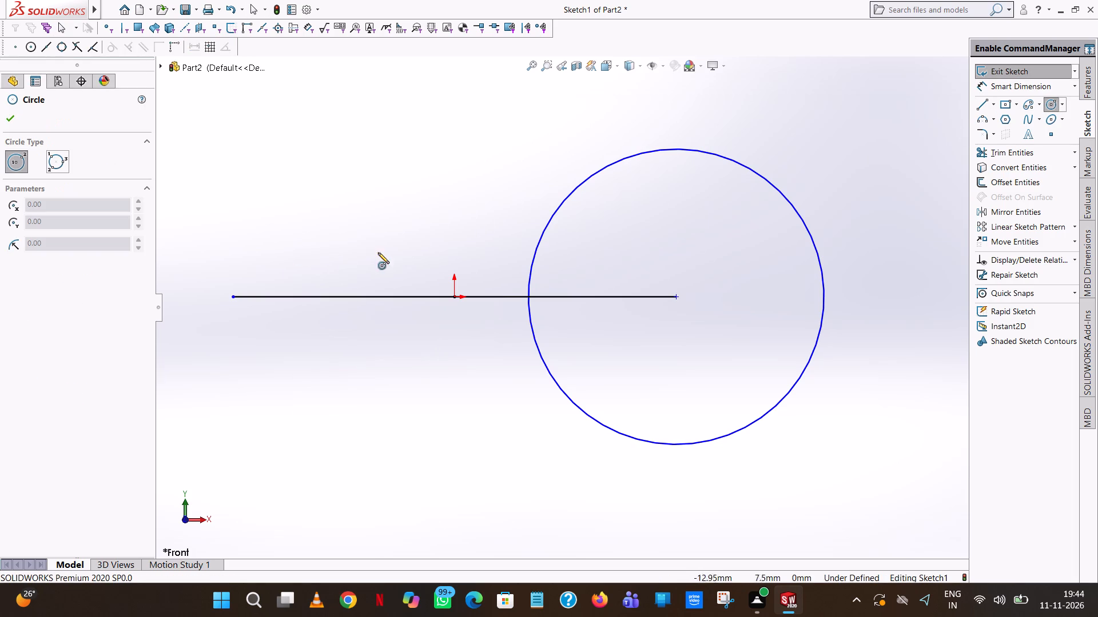
pyautogui.click(232, 297)
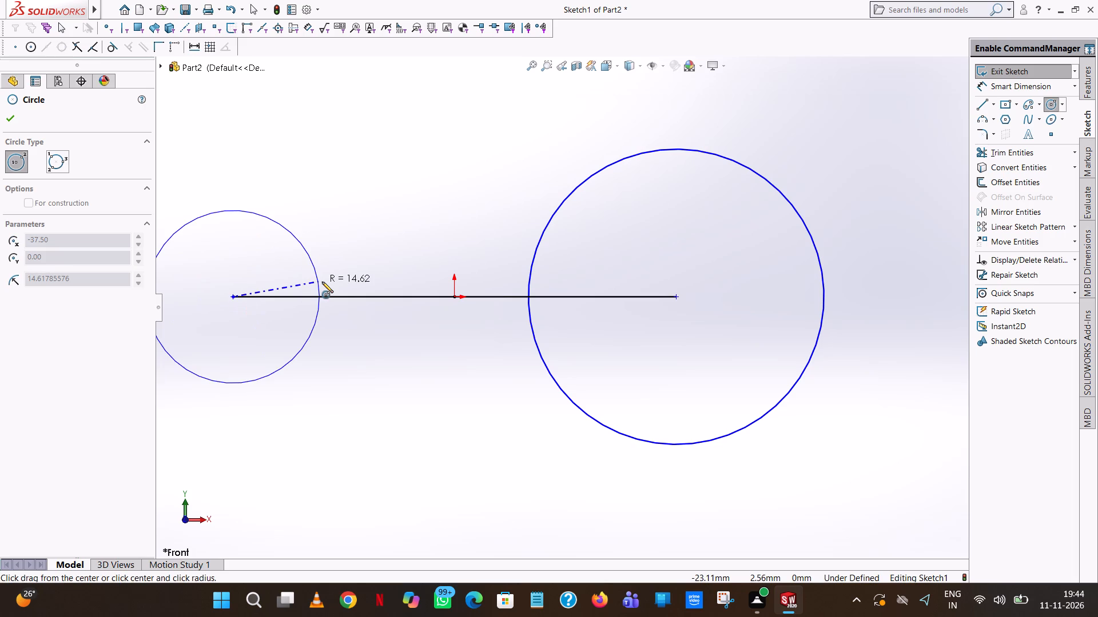
pyautogui.click(322, 282)
pyautogui.write('25')
pyautogui.press('Return')
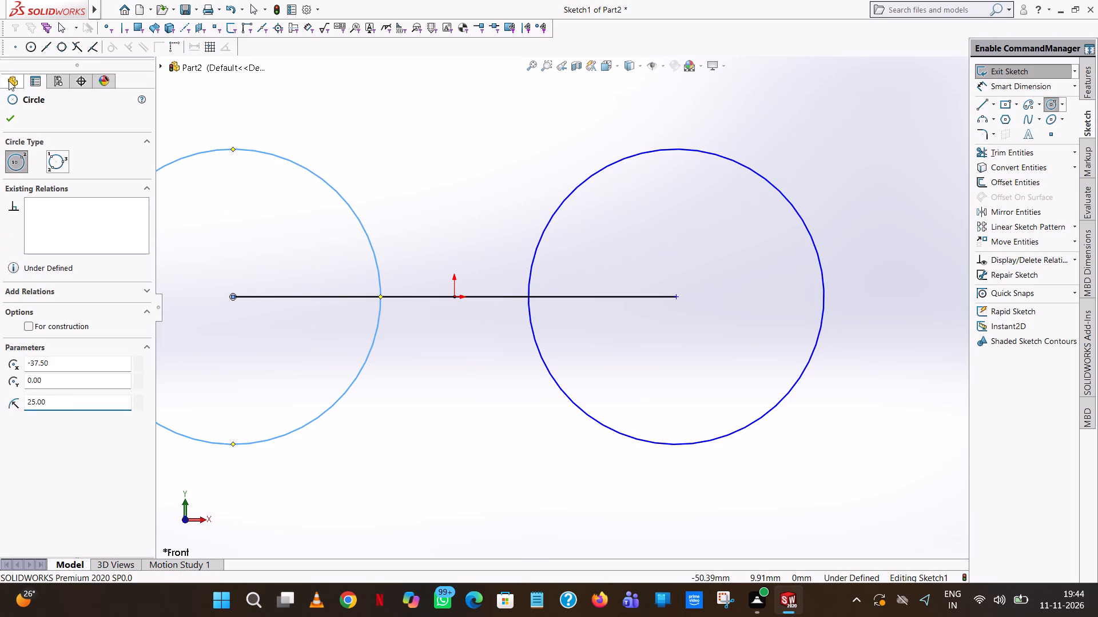
pyautogui.click(12, 113)
pyautogui.click(448, 162)
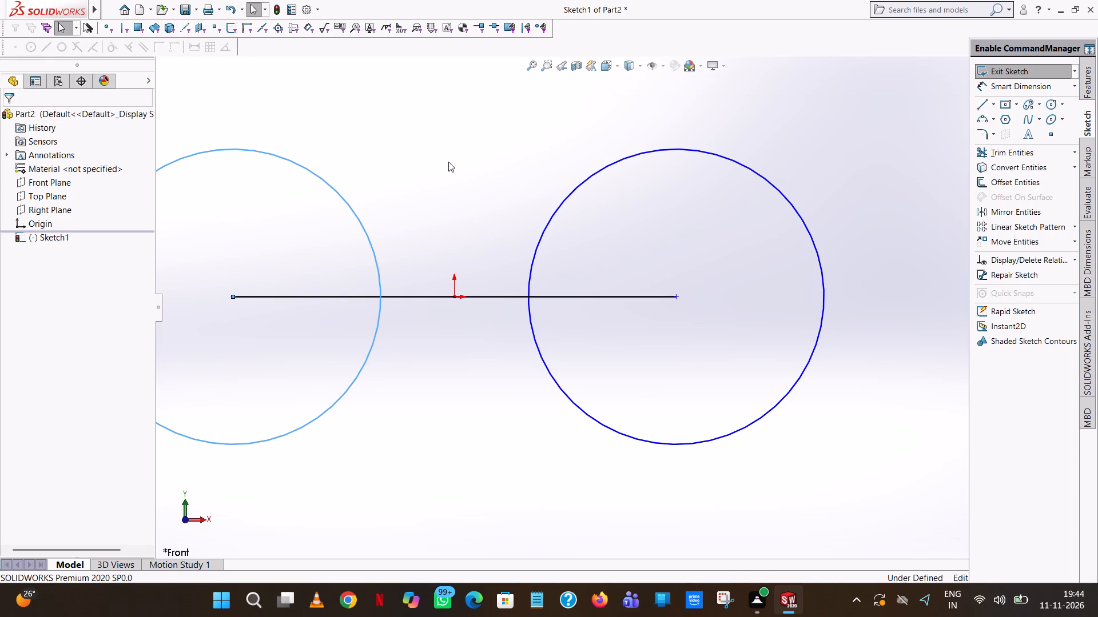
# Trim away all the horizontal line segments between the two circle centres, leaving only the circles.
pyautogui.scroll(3, 536, 245)
pyautogui.click(1002, 151)
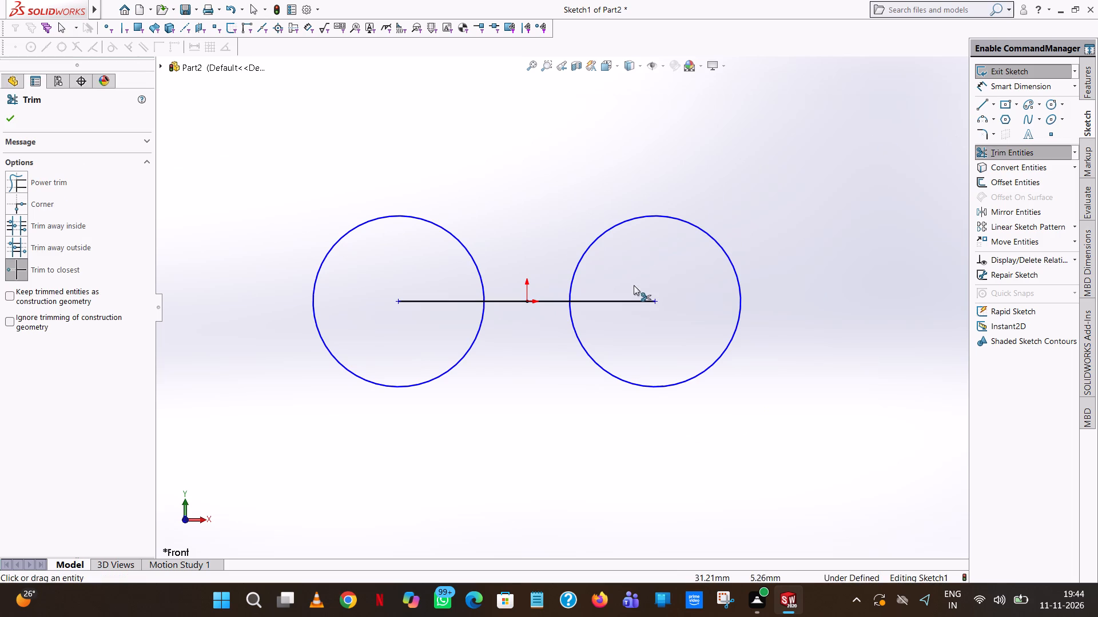
pyautogui.click(634, 299)
pyautogui.click(514, 294)
pyautogui.click(514, 302)
pyautogui.click(550, 299)
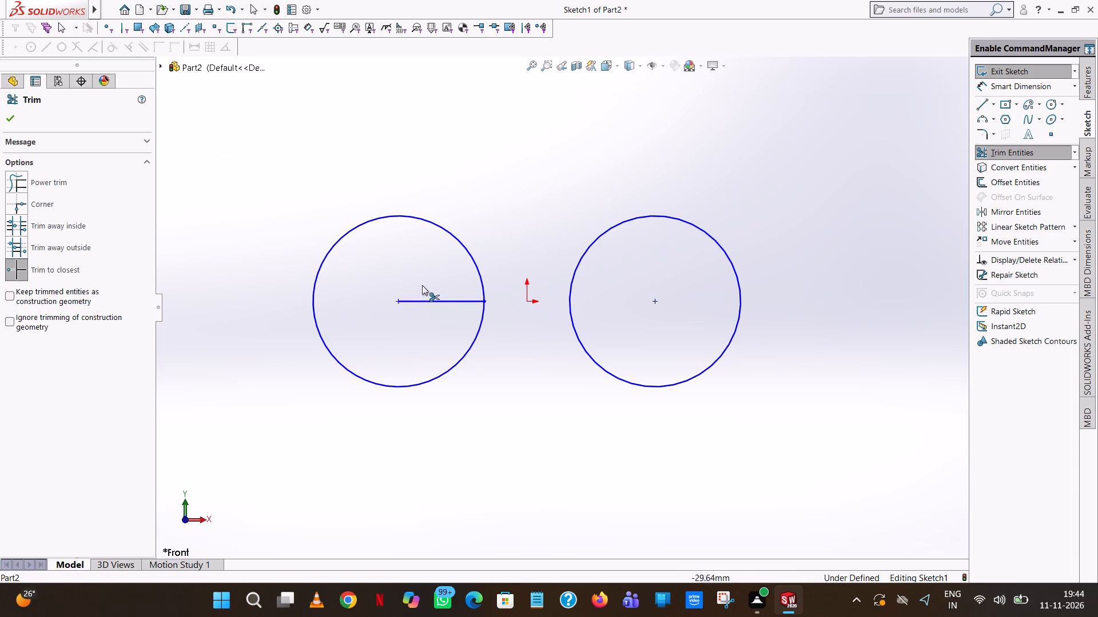
pyautogui.click(425, 299)
pyautogui.click(2, 120)
pyautogui.click(633, 121)
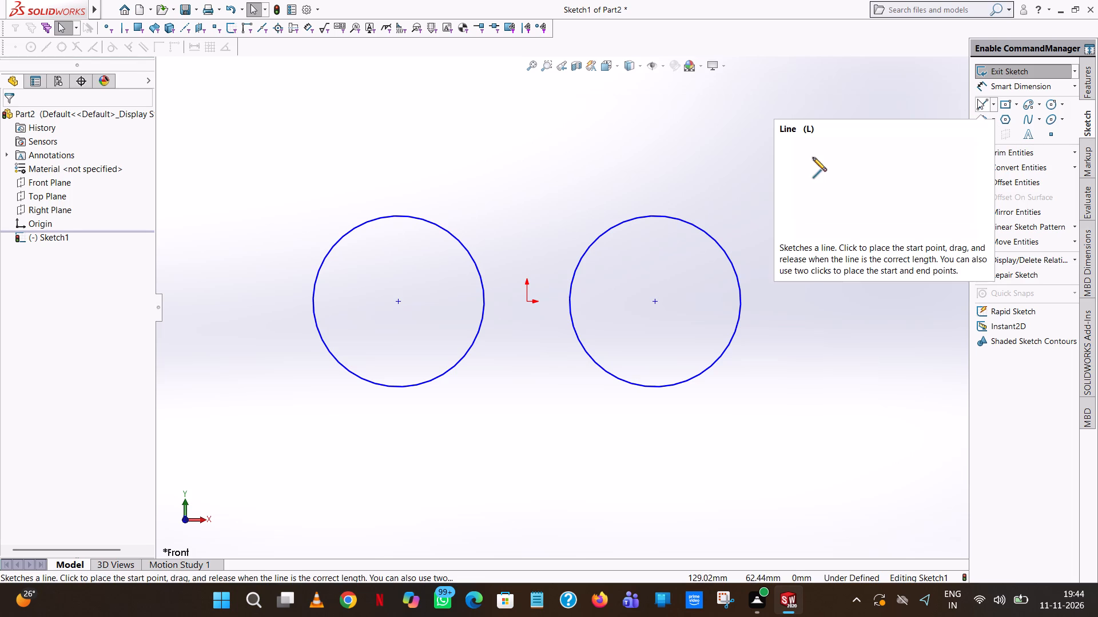
# Connect the two circles with horizontal tangent lines, one joining their topmost points and one joining their lowest points.
pyautogui.click(977, 99)
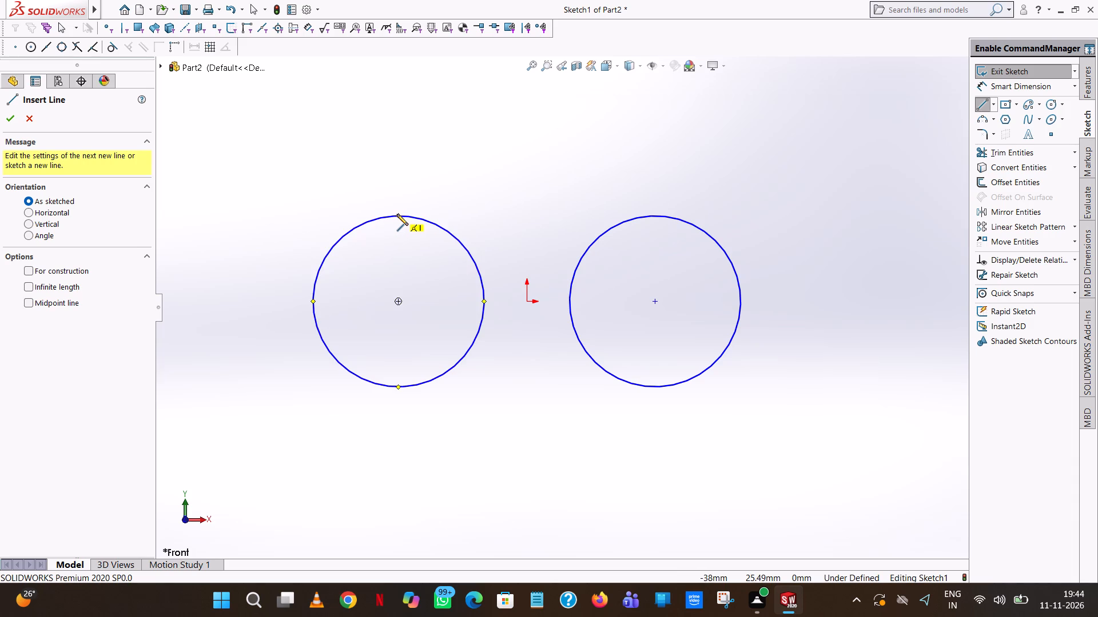
pyautogui.click(397, 214)
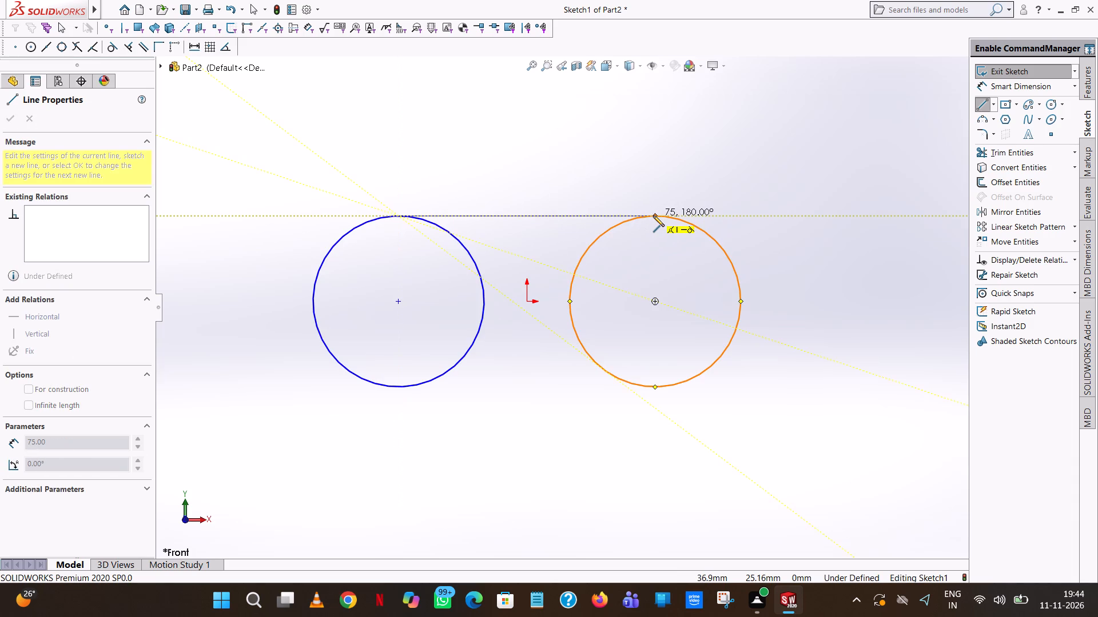
pyautogui.click(654, 215)
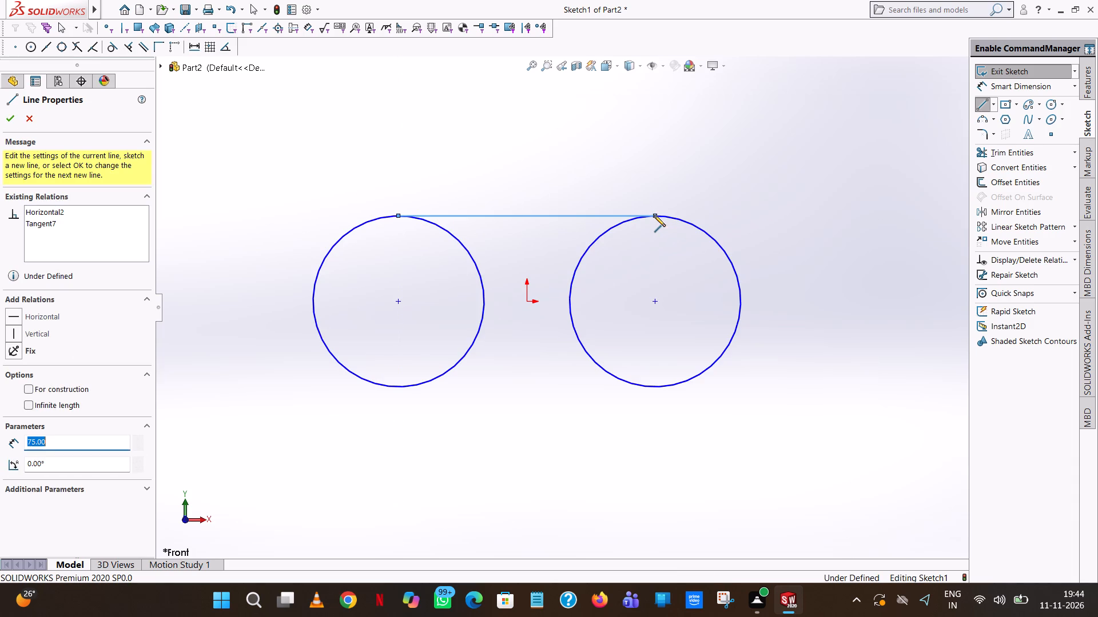
pyautogui.rightClick(697, 169)
pyautogui.click(730, 181)
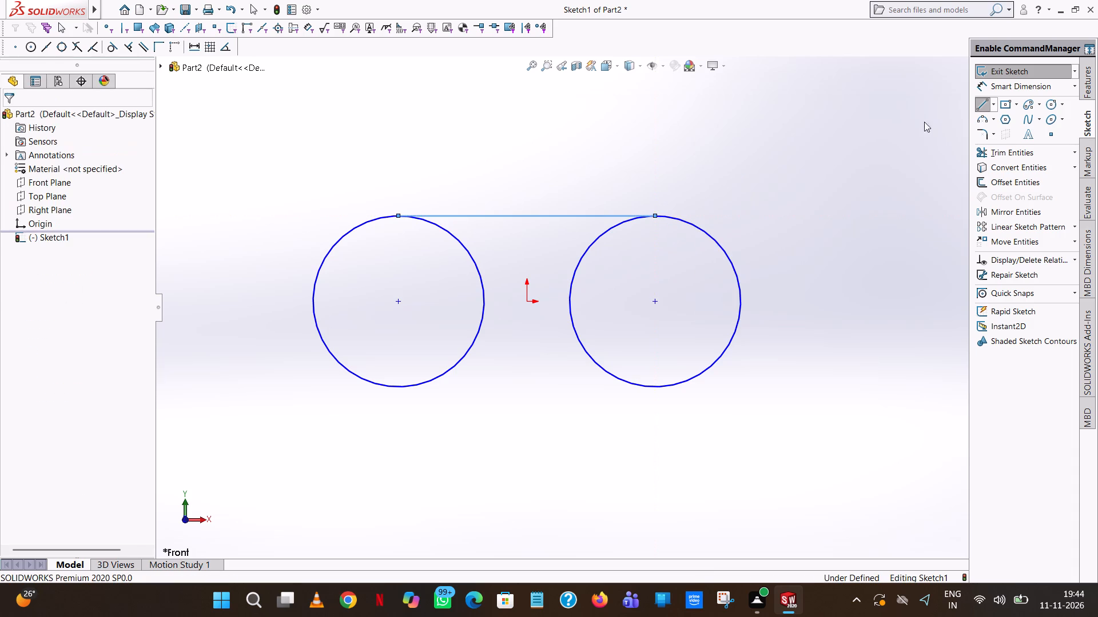
pyautogui.click(978, 102)
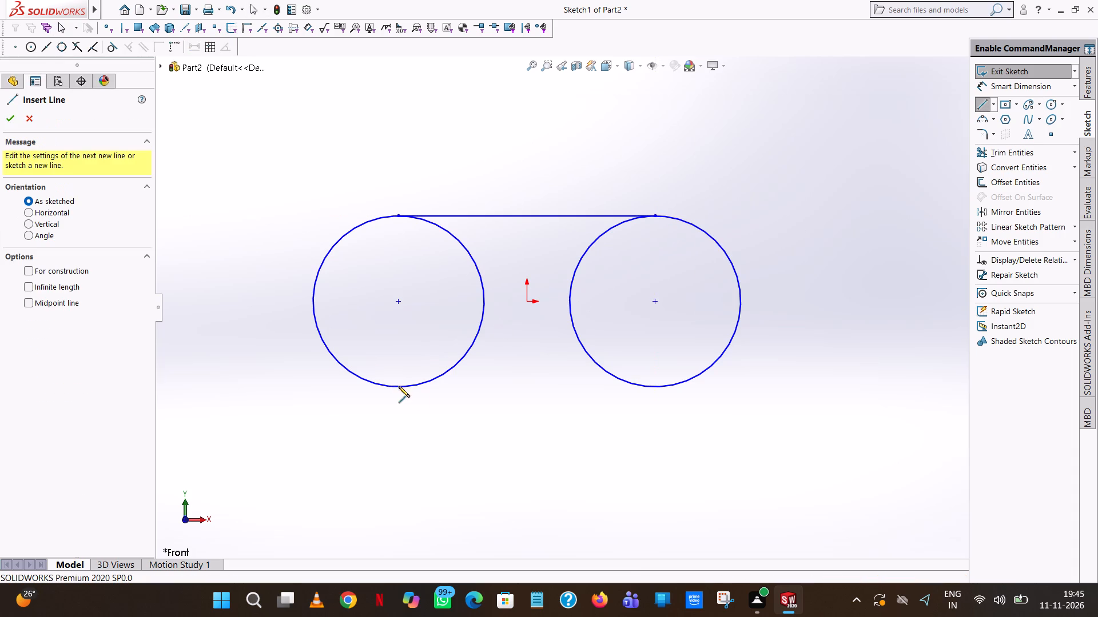
pyautogui.click(398, 386)
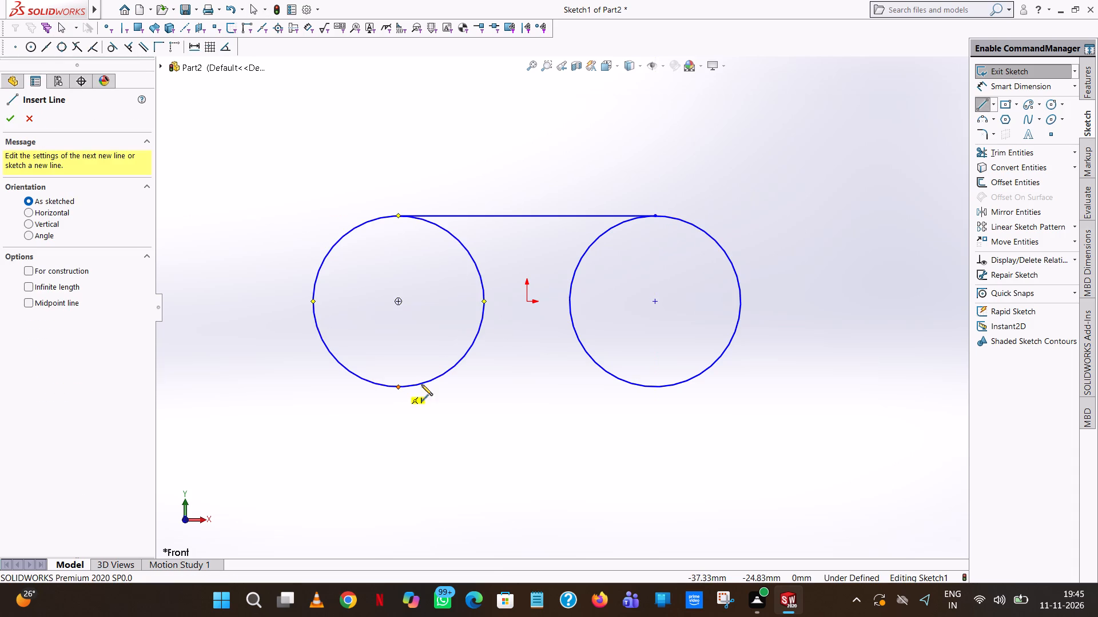
pyautogui.click(655, 388)
pyautogui.rightClick(655, 388)
pyautogui.click(703, 394)
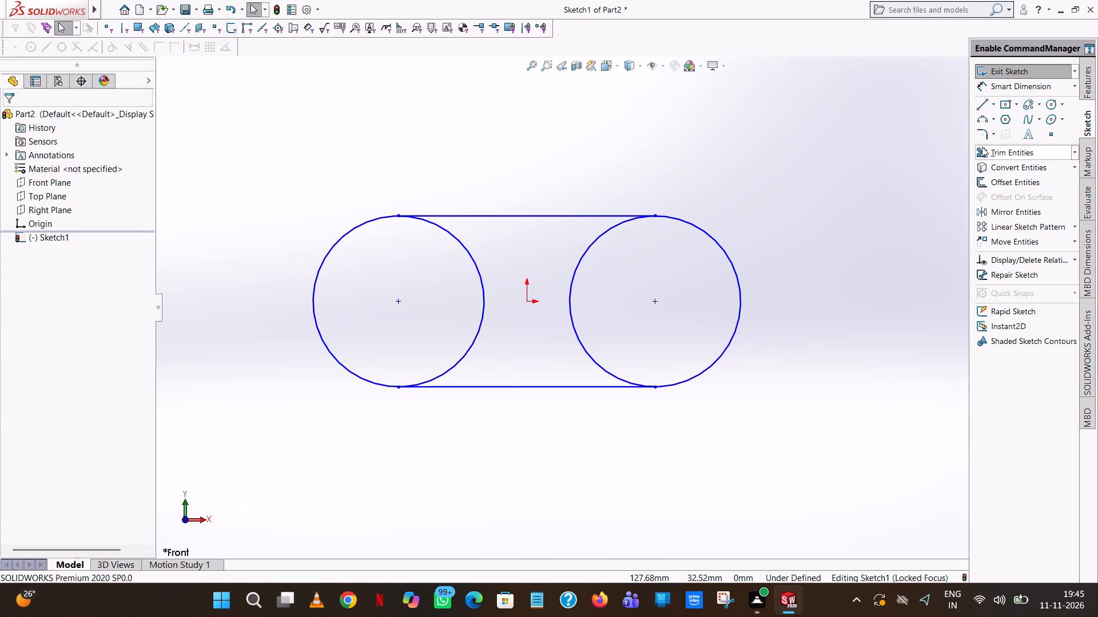
# Trim the inner arcs of both circles to leave a closed slot-shaped outline.
pyautogui.click(998, 149)
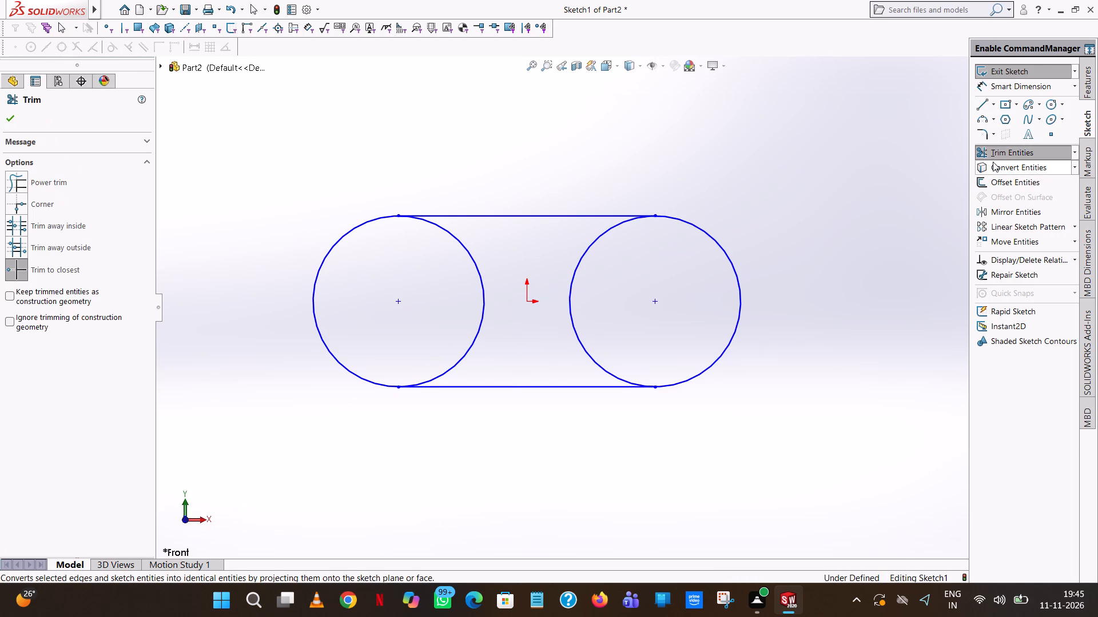
pyautogui.moveTo(989, 160); pyautogui.dragTo(981, 161, button='right')
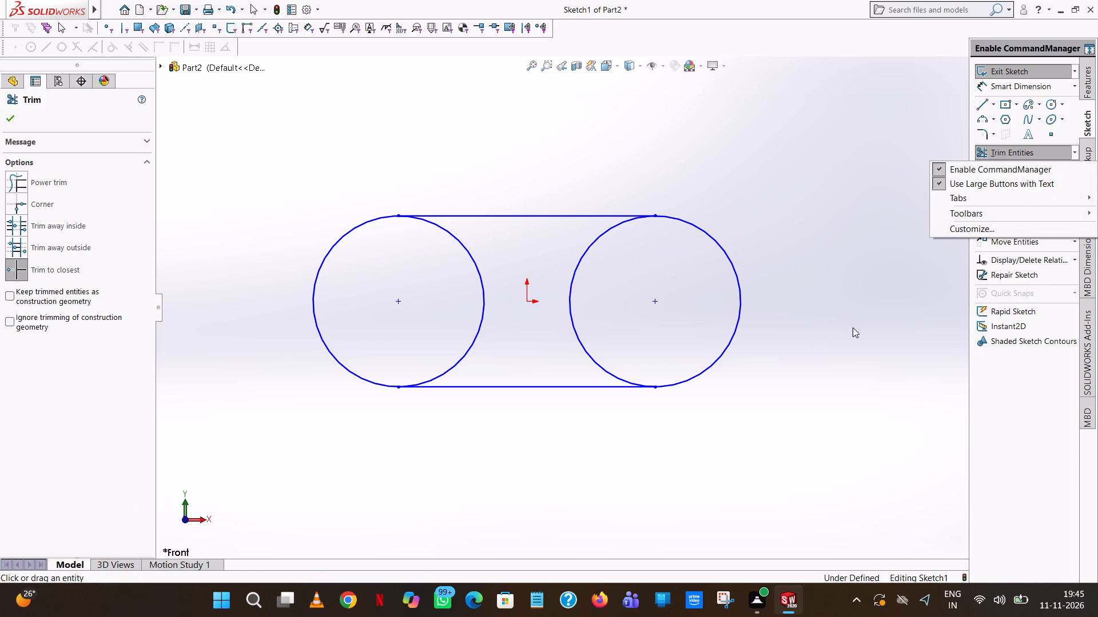
pyautogui.click(803, 161)
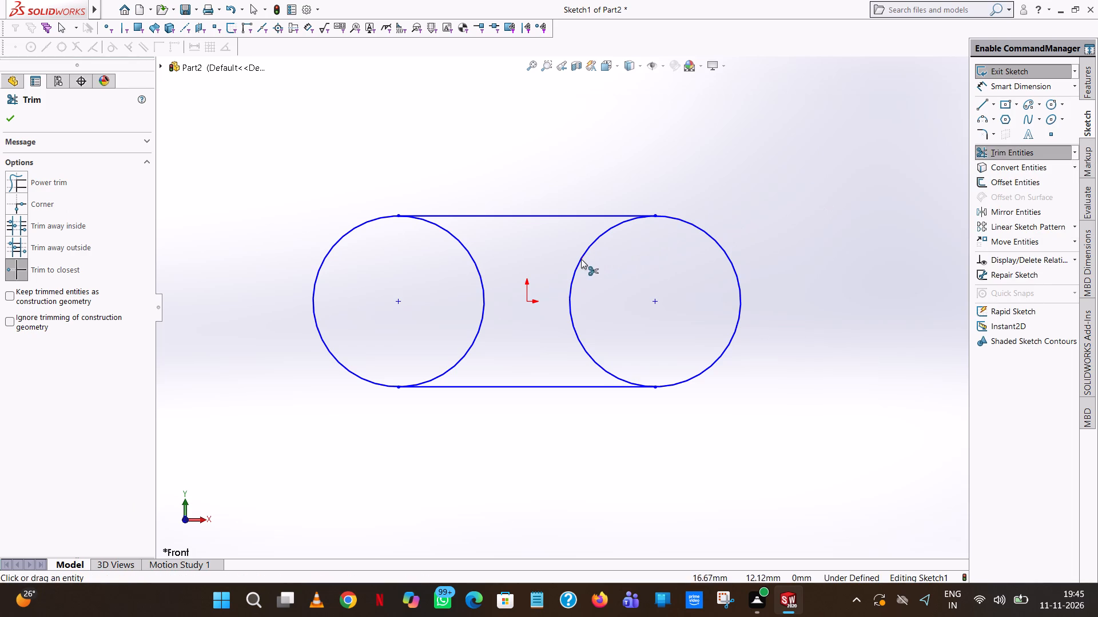
pyautogui.click(580, 258)
pyautogui.click(475, 265)
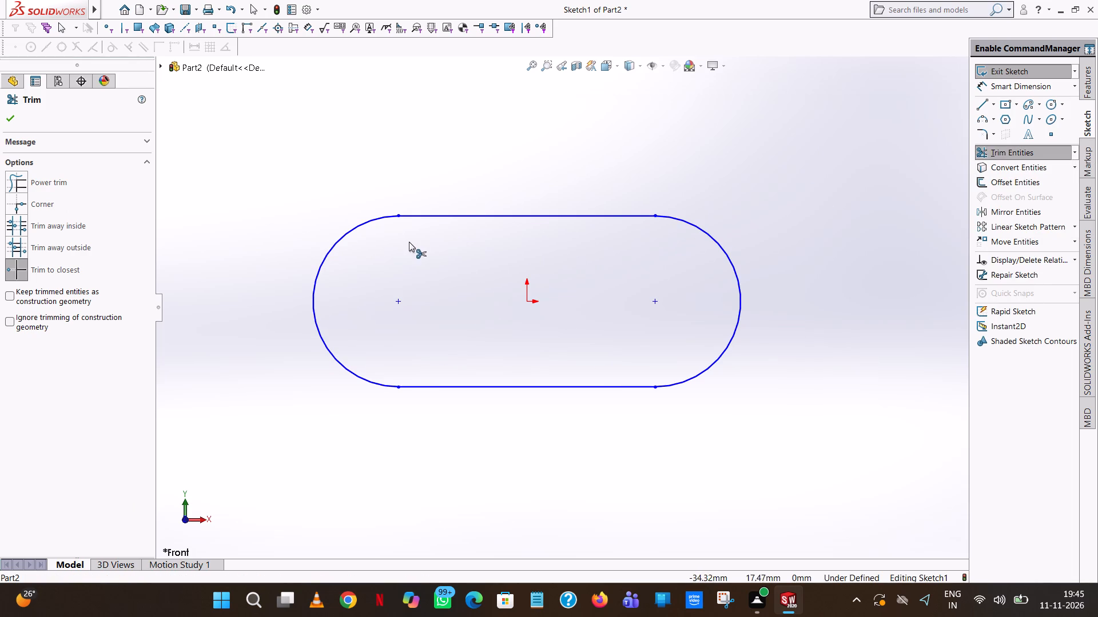
# Dimension the radius of the slot outline's end arc on the positive X side.
pyautogui.scroll(-7, 407, 243)
pyautogui.scroll(-9, 511, 202)
pyautogui.scroll(5, 583, 294)
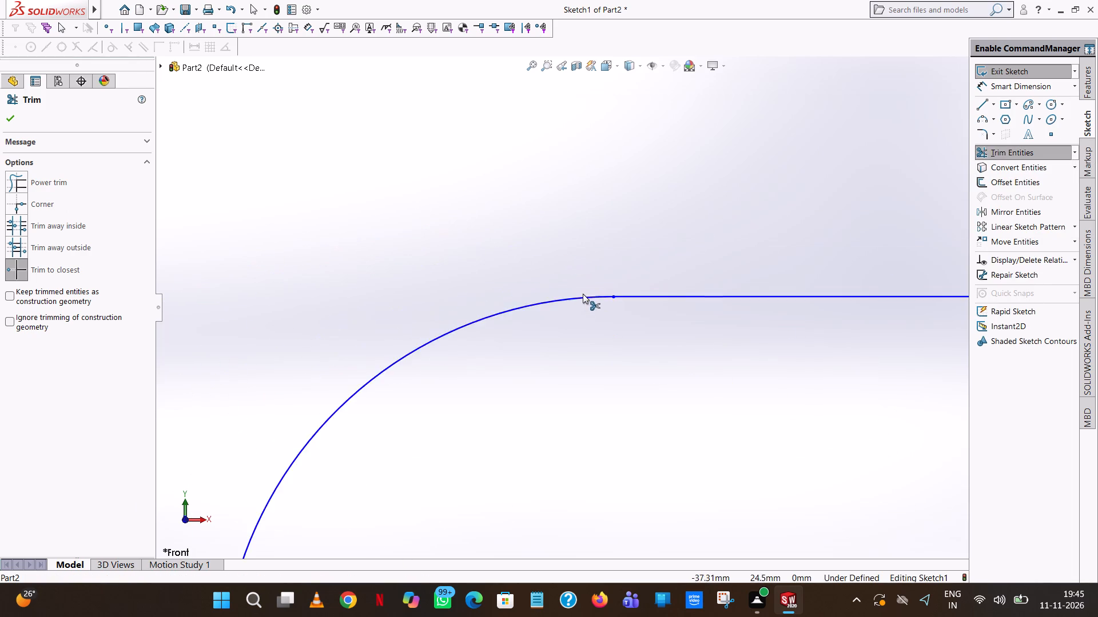
pyautogui.scroll(18, 583, 294)
pyautogui.click(18, 126)
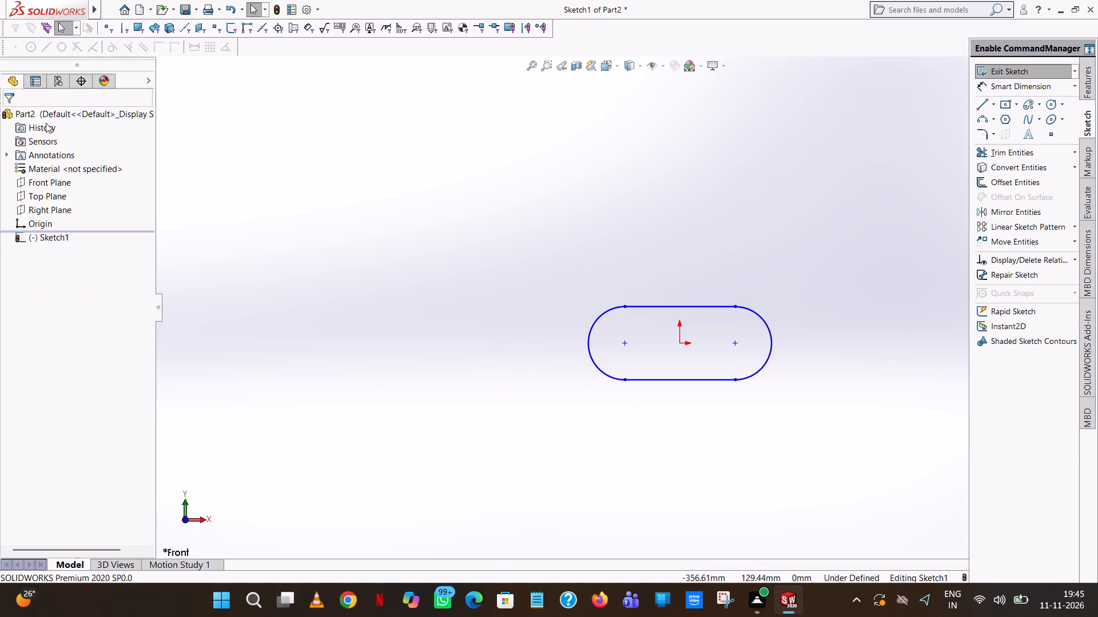
pyautogui.click(991, 85)
pyautogui.click(770, 338)
pyautogui.click(849, 236)
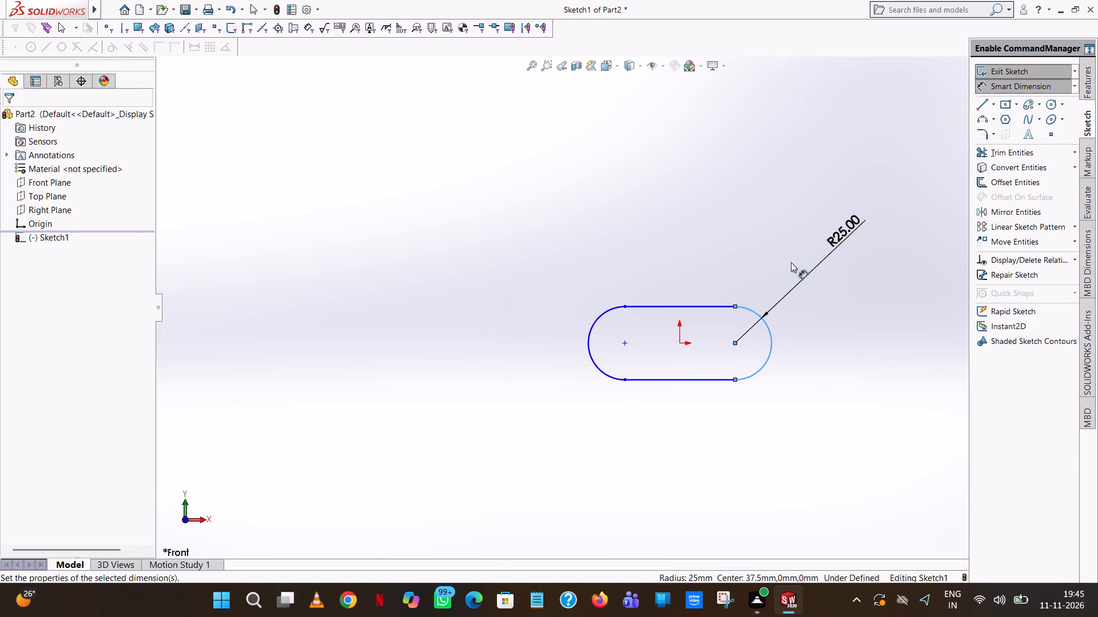
pyautogui.click(802, 219)
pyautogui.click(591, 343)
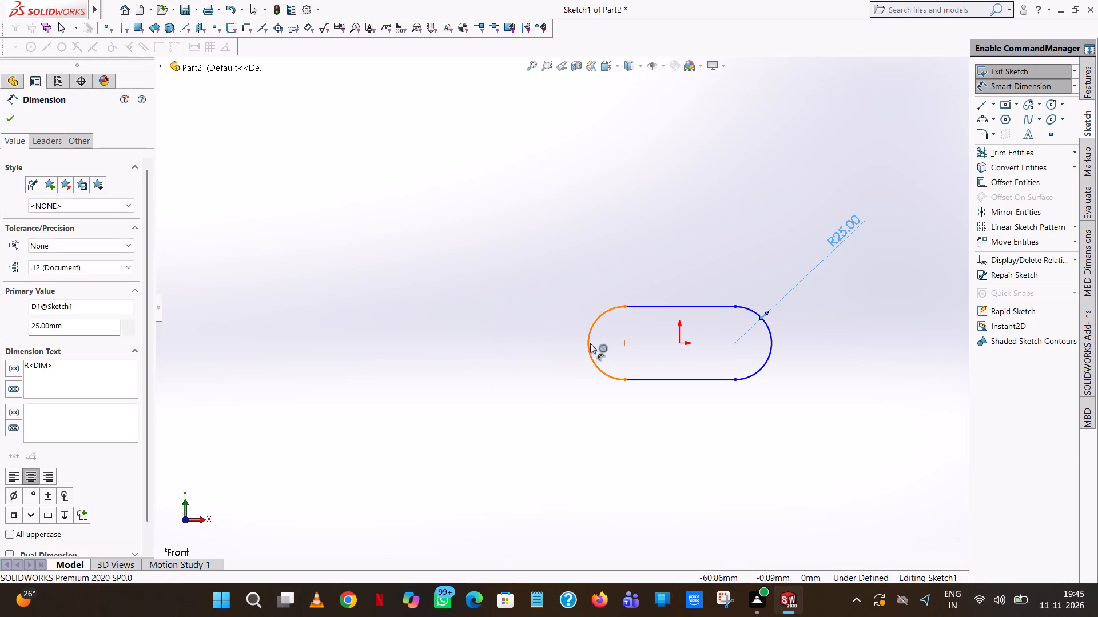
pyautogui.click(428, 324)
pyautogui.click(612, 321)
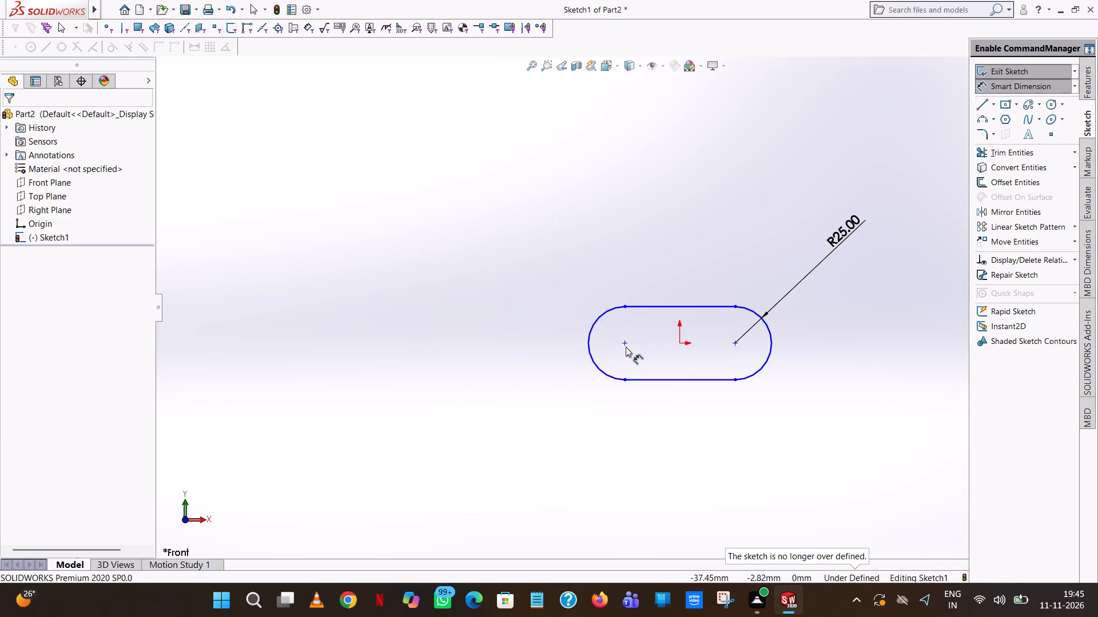
# Dimension the horizontal distance between the centres of the slot outline's two end arcs.
pyautogui.click(626, 346)
pyautogui.click(735, 344)
pyautogui.click(682, 247)
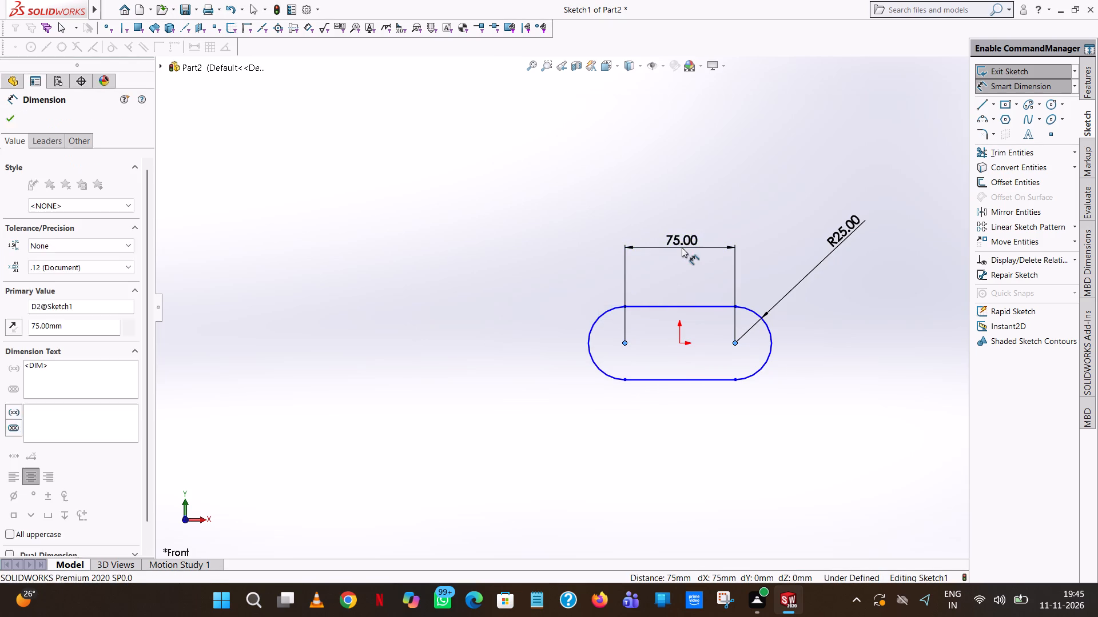
pyautogui.click(626, 232)
pyautogui.click(496, 267)
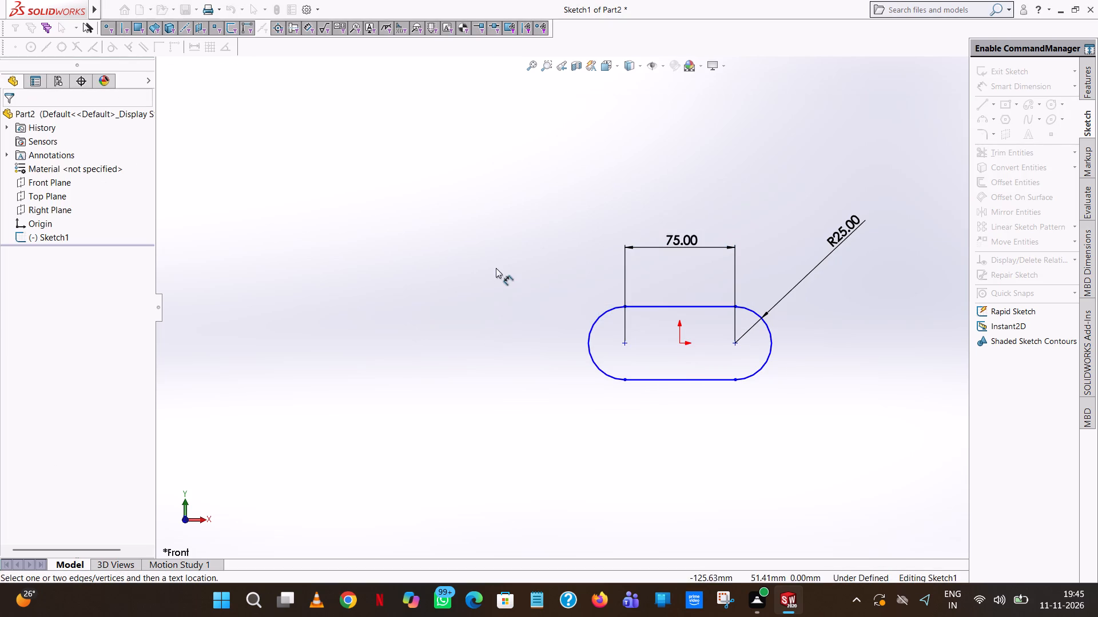
# Dimension the horizontal distance from the negative X arc centre to the origin, below the outline.
pyautogui.click(624, 346)
pyautogui.click(683, 346)
pyautogui.click(662, 451)
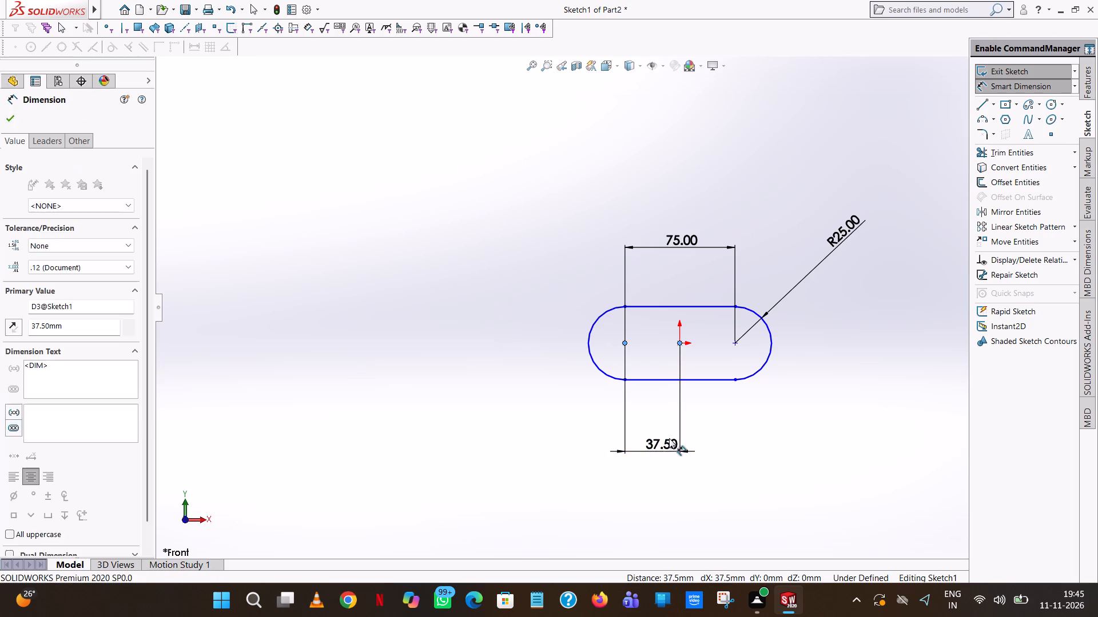
pyautogui.click(614, 432)
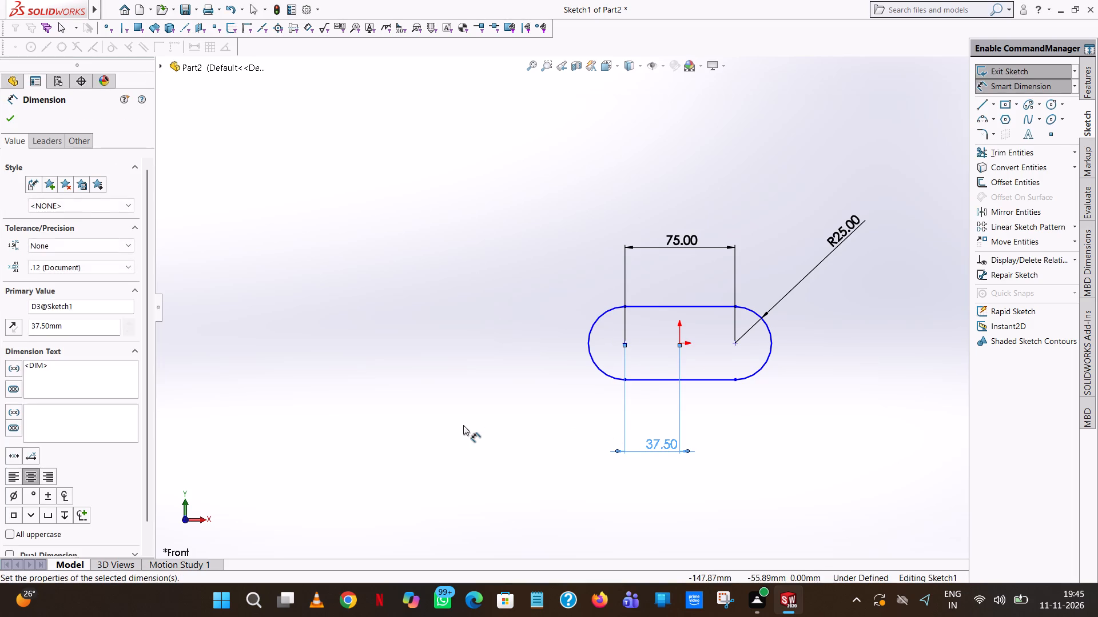
pyautogui.press('Escape')
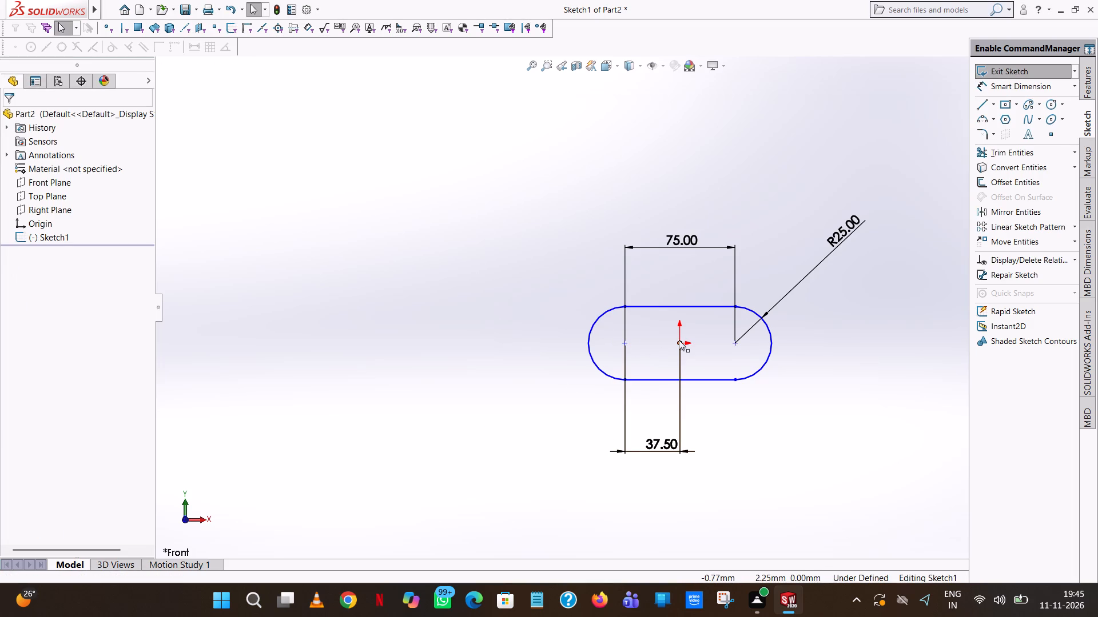
# Add a Horizontal relation between the origin and the centre of the negative X arc.
pyautogui.keyDown('ctrl'); pyautogui.click(679, 340); pyautogui.keyUp('ctrl')
pyautogui.keyDown('ctrl'); pyautogui.click(626, 343); pyautogui.keyUp('ctrl')
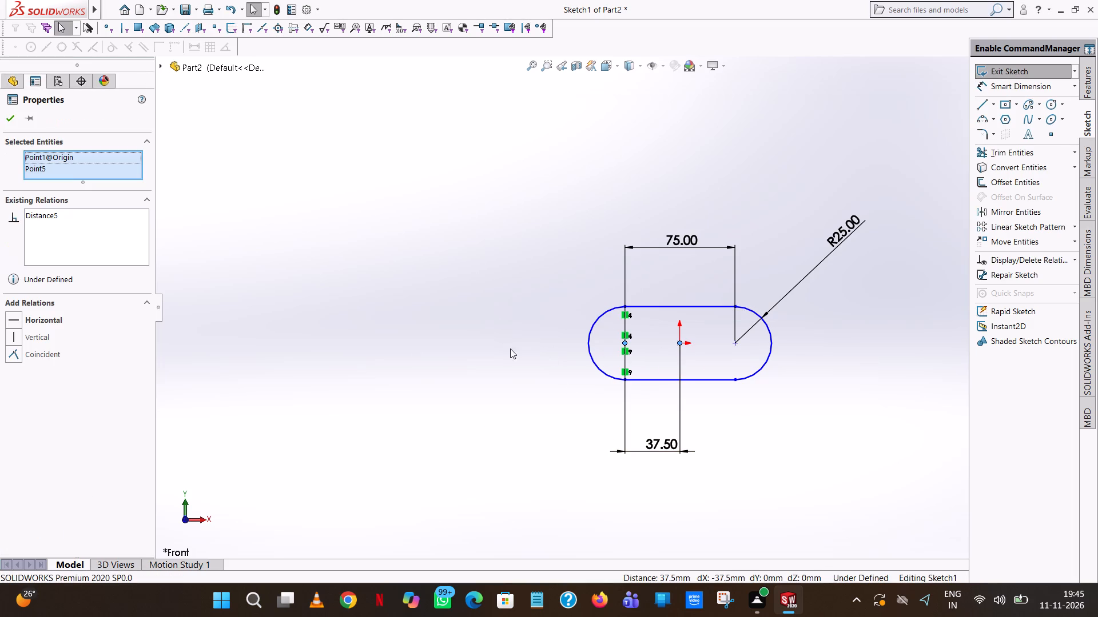
pyautogui.click(41, 320)
pyautogui.click(9, 118)
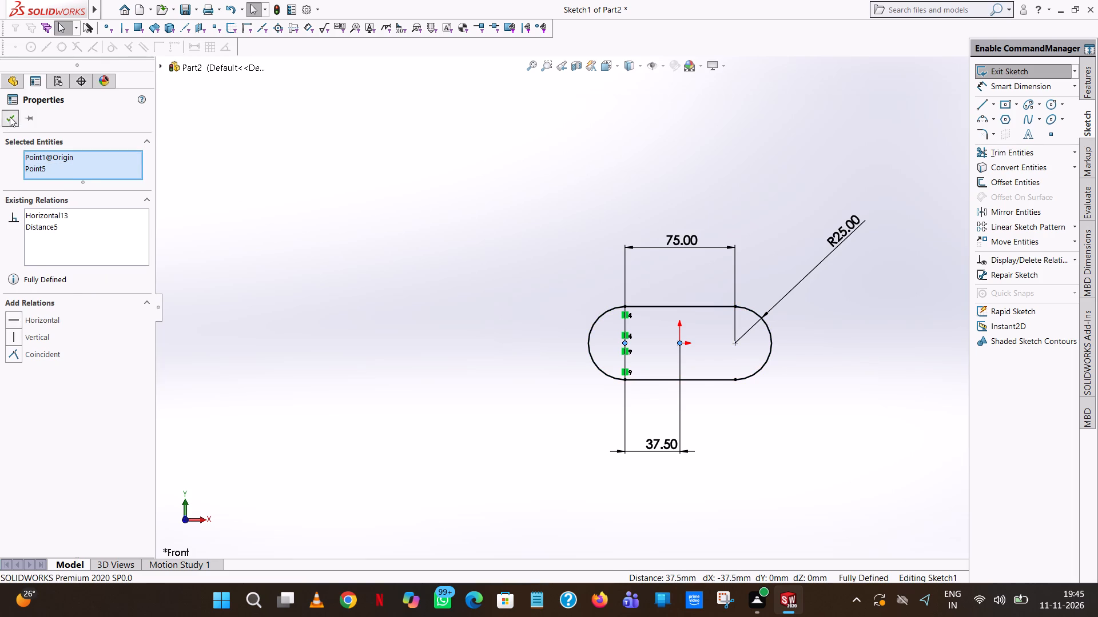
pyautogui.click(320, 153)
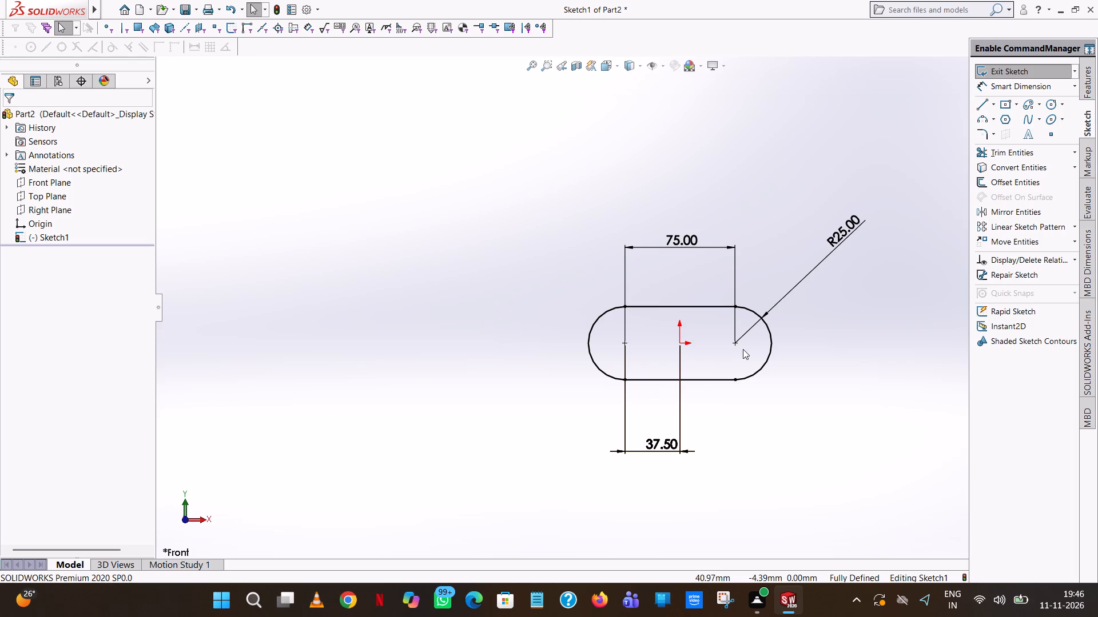
# Extrude the slot outline as a Blind boss with a depth of 25 mm.
pyautogui.click(1083, 91)
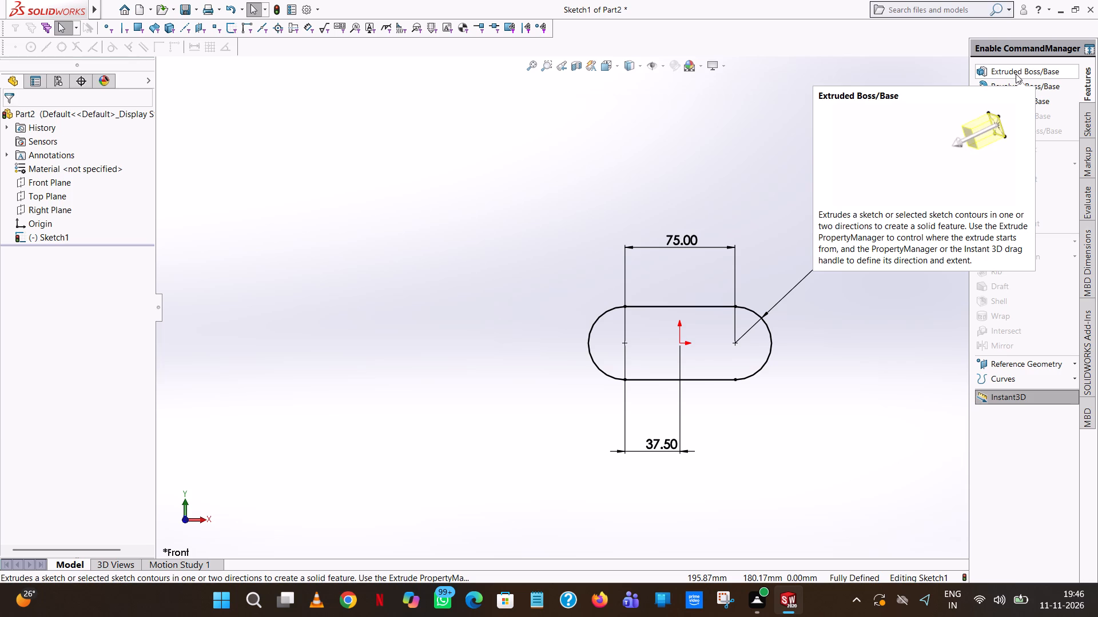
pyautogui.click(1016, 74)
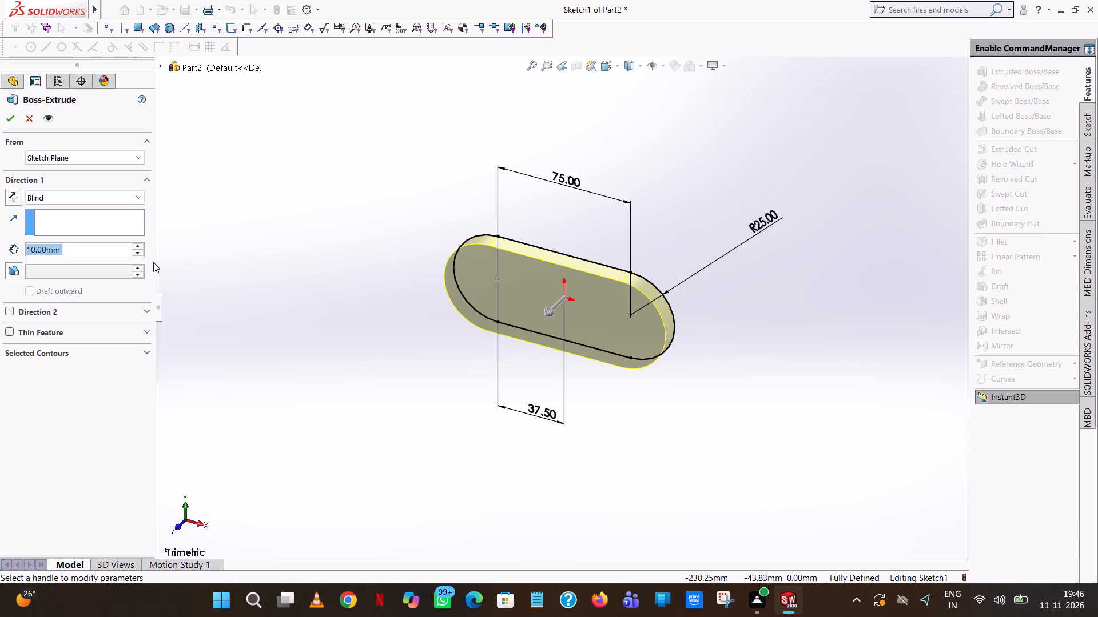
pyautogui.write('25')
pyautogui.press('Return')
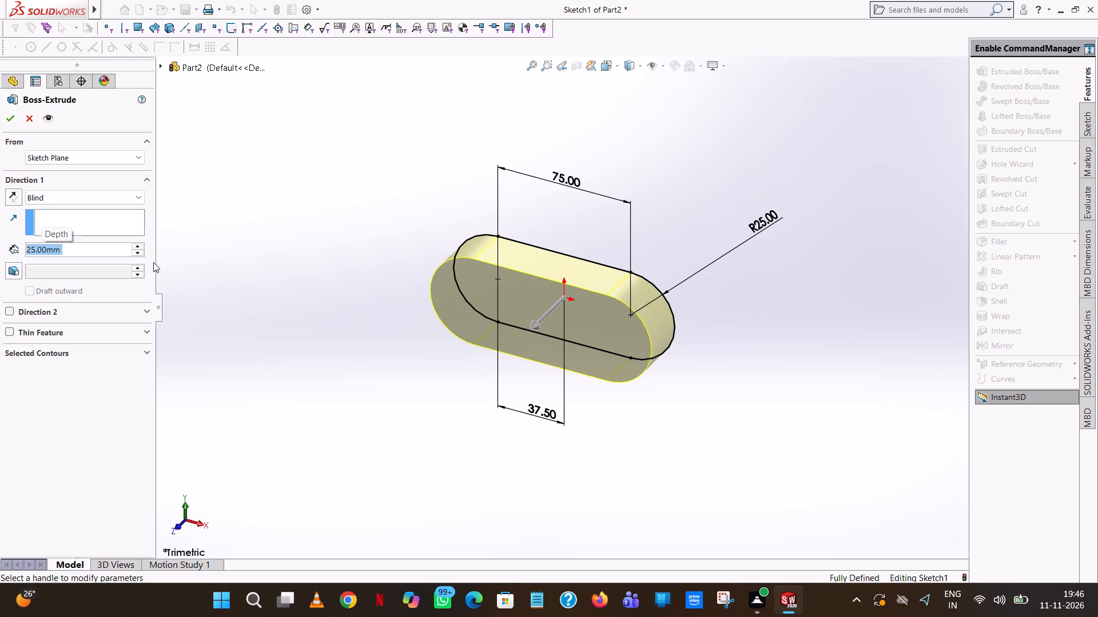
pyautogui.click(3, 118)
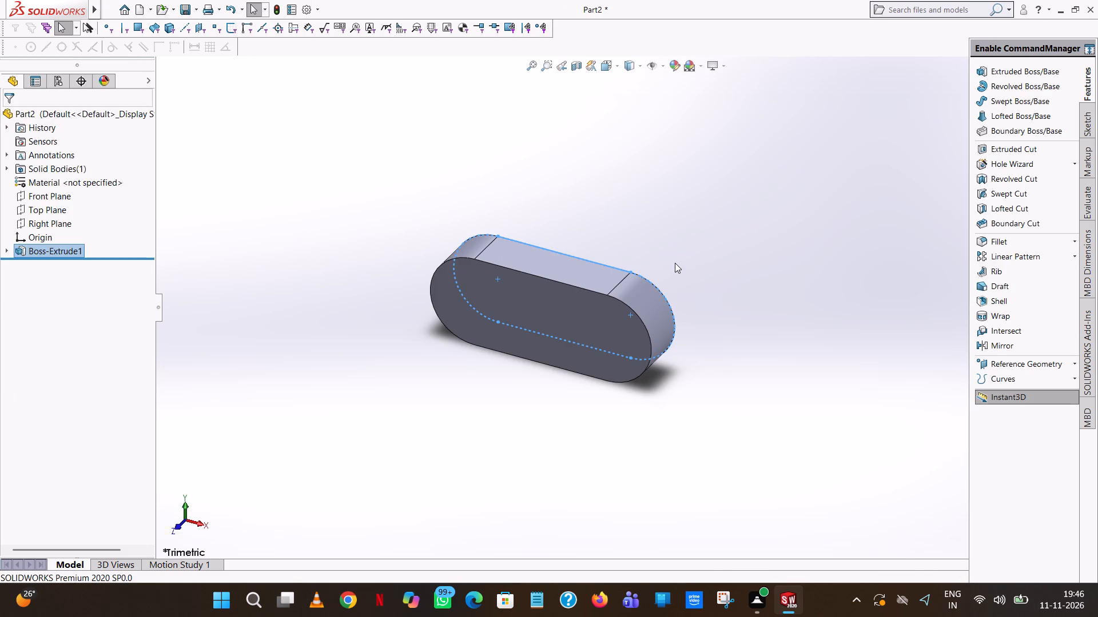
pyautogui.click(676, 262)
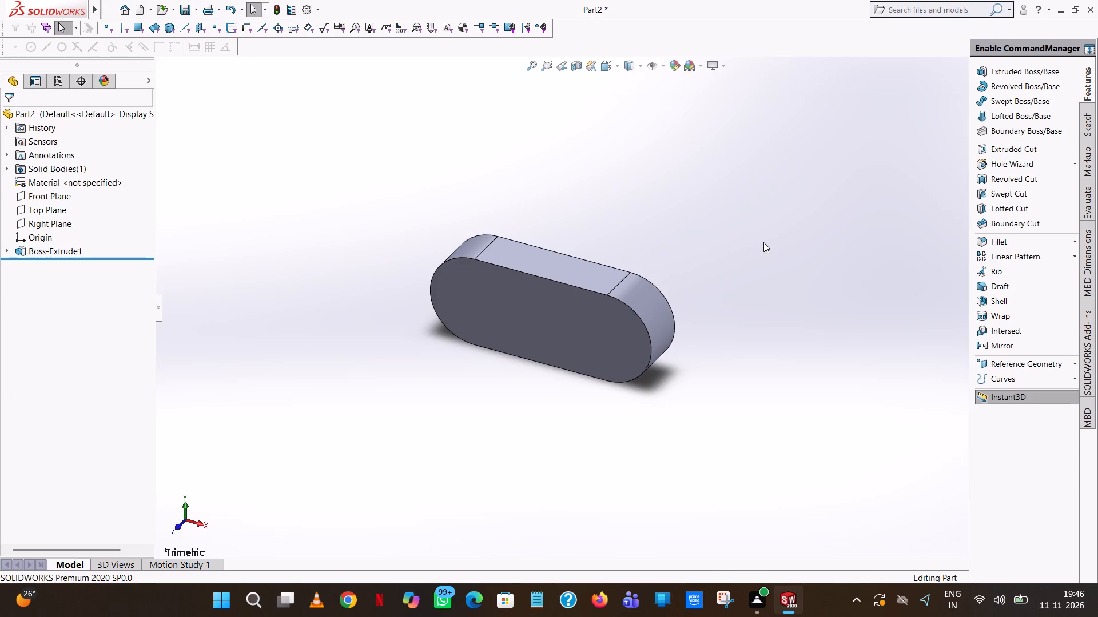
# Begin an Extruded Boss/Base sketch on the flat front face of the slot body, viewed normal to that face.
pyautogui.moveTo(703, 387); pyautogui.dragTo(761, 347, button='middle')
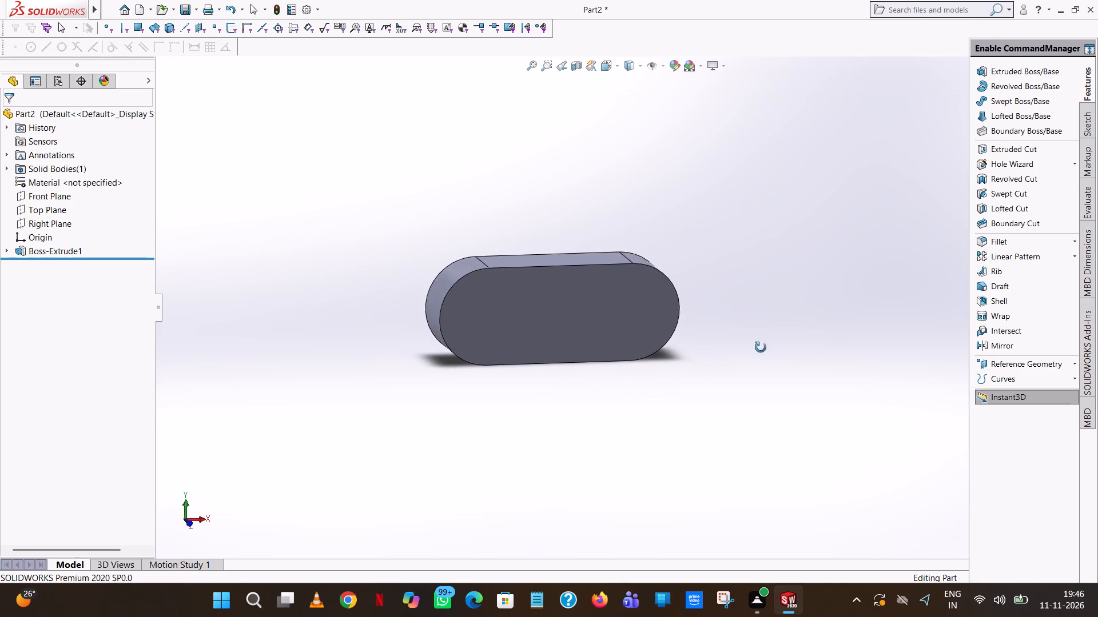
pyautogui.moveTo(761, 347); pyautogui.dragTo(735, 340, button='middle')
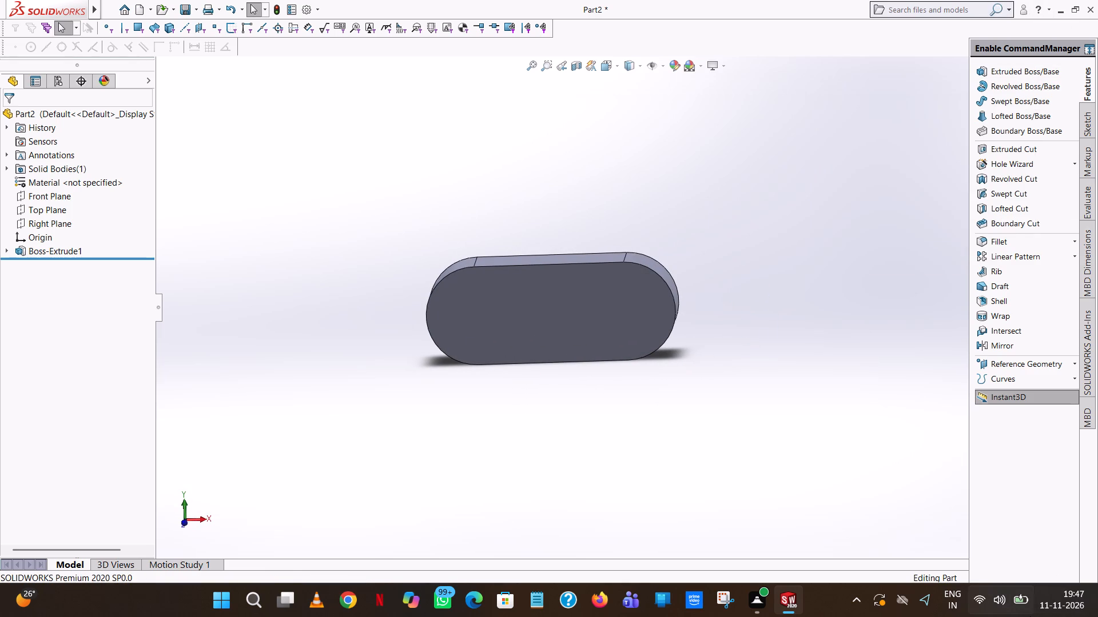
pyautogui.moveTo(557, 399); pyautogui.dragTo(561, 351, button='middle')
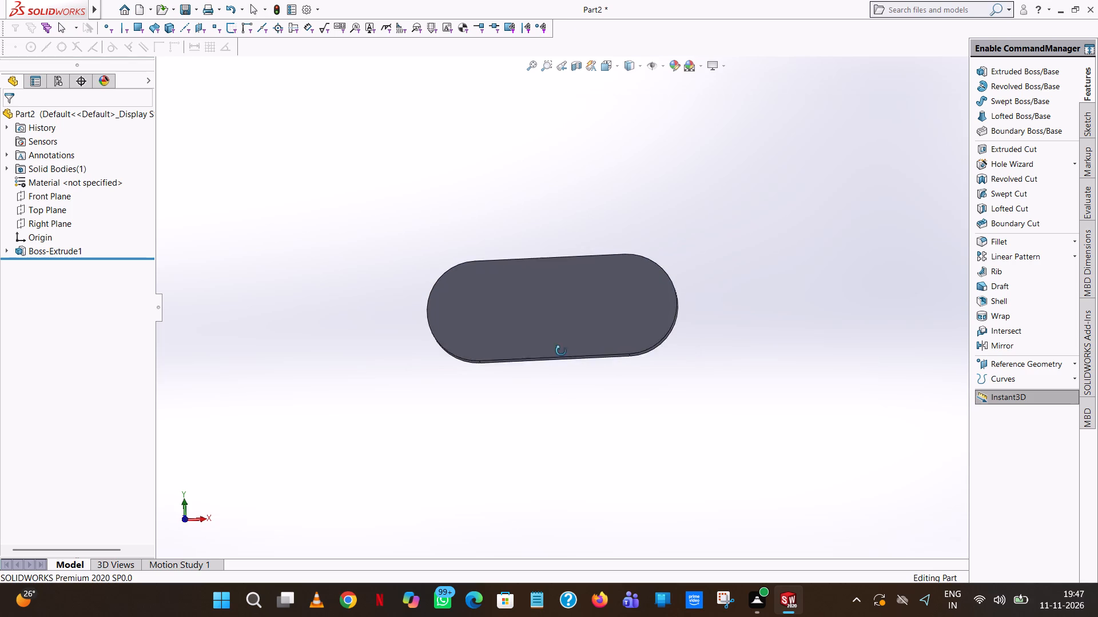
pyautogui.moveTo(561, 351); pyautogui.dragTo(566, 390, button='middle')
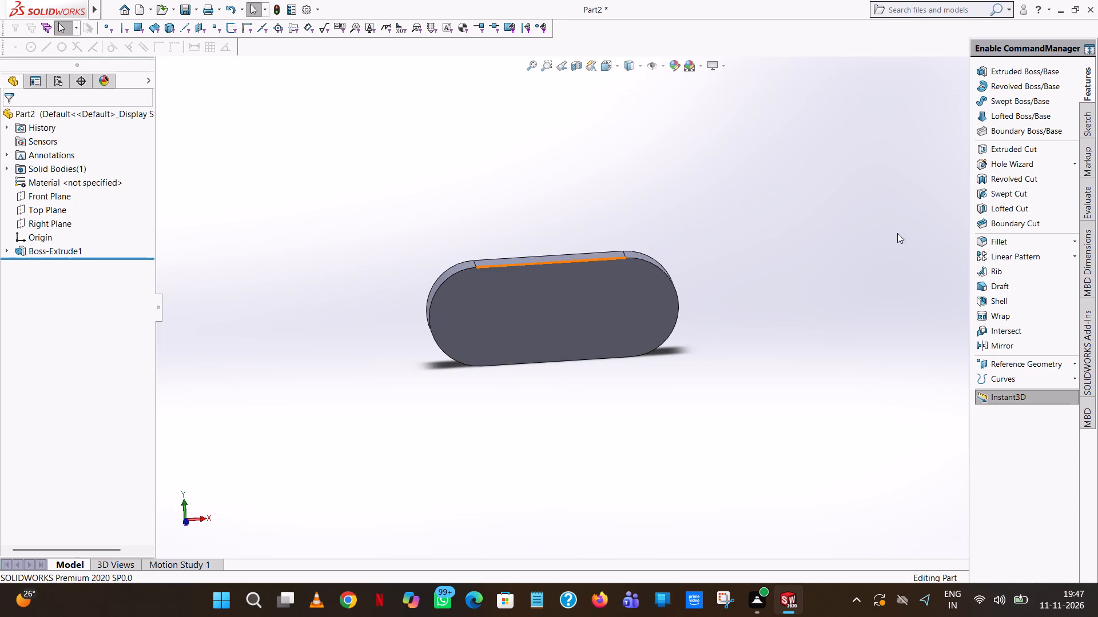
pyautogui.click(1020, 74)
pyautogui.click(591, 306)
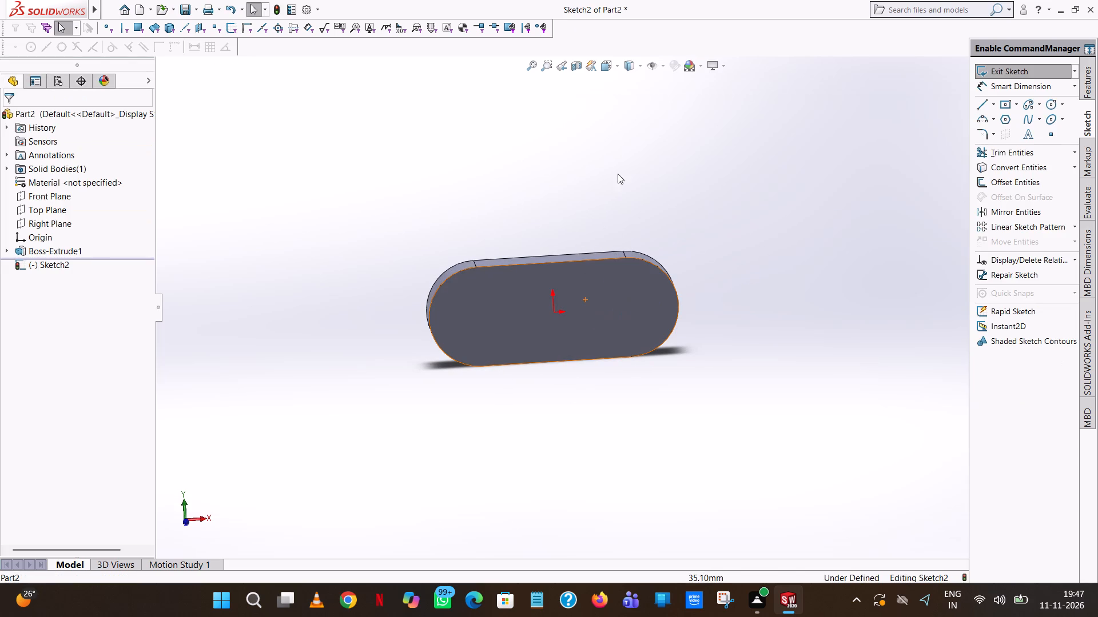
pyautogui.click(622, 66)
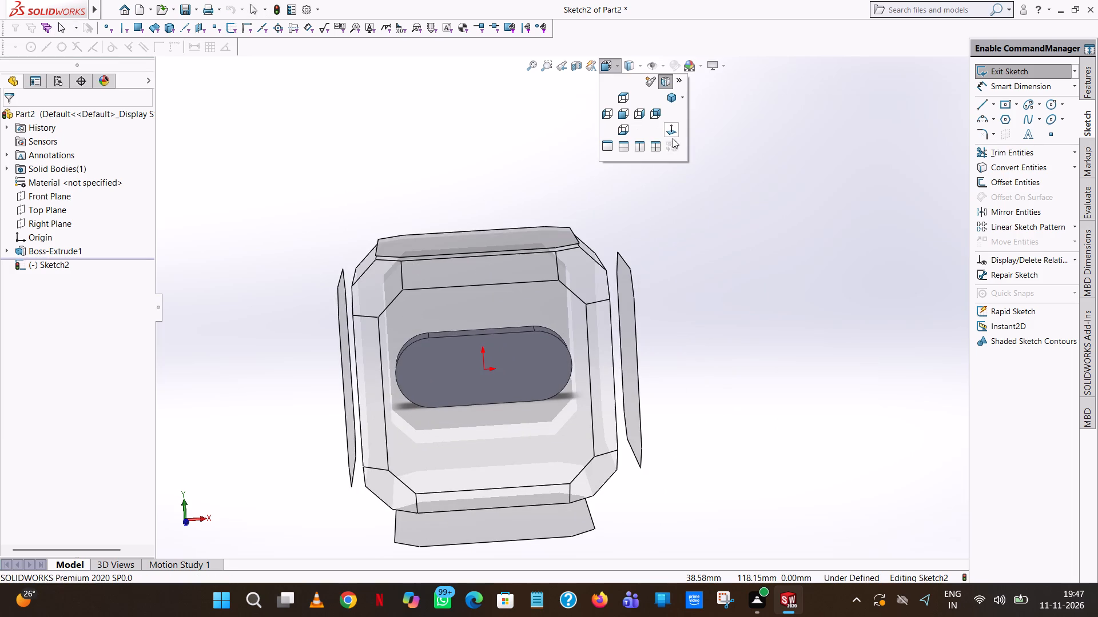
pyautogui.click(675, 133)
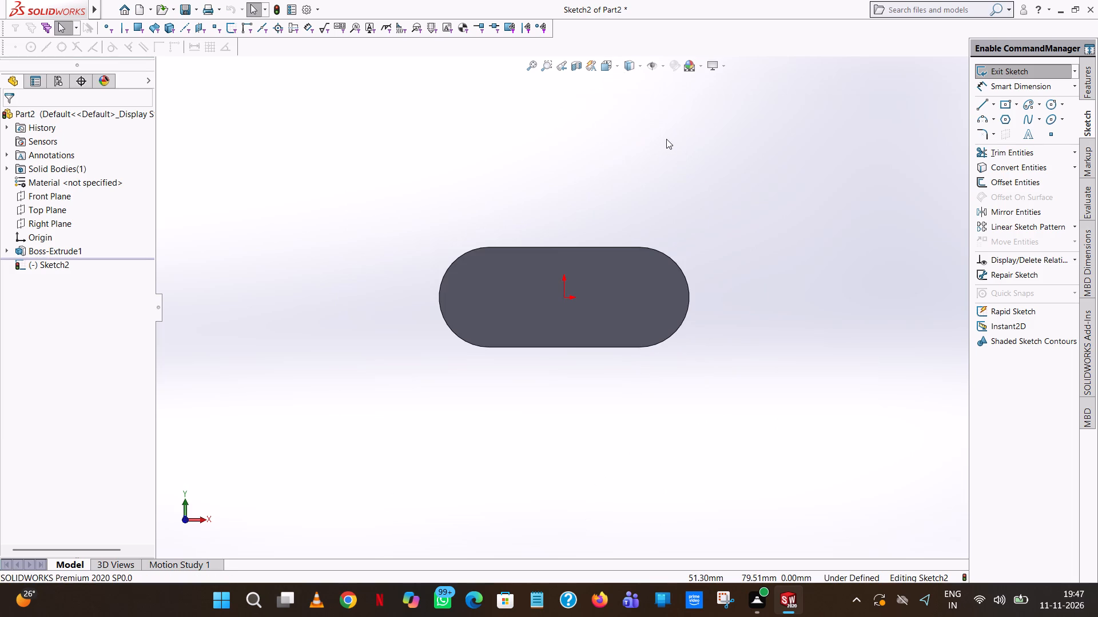
# Draw a vertical line 10 mm long, rising from the midpoint of the front face's straight lower edge.
pyautogui.click(980, 109)
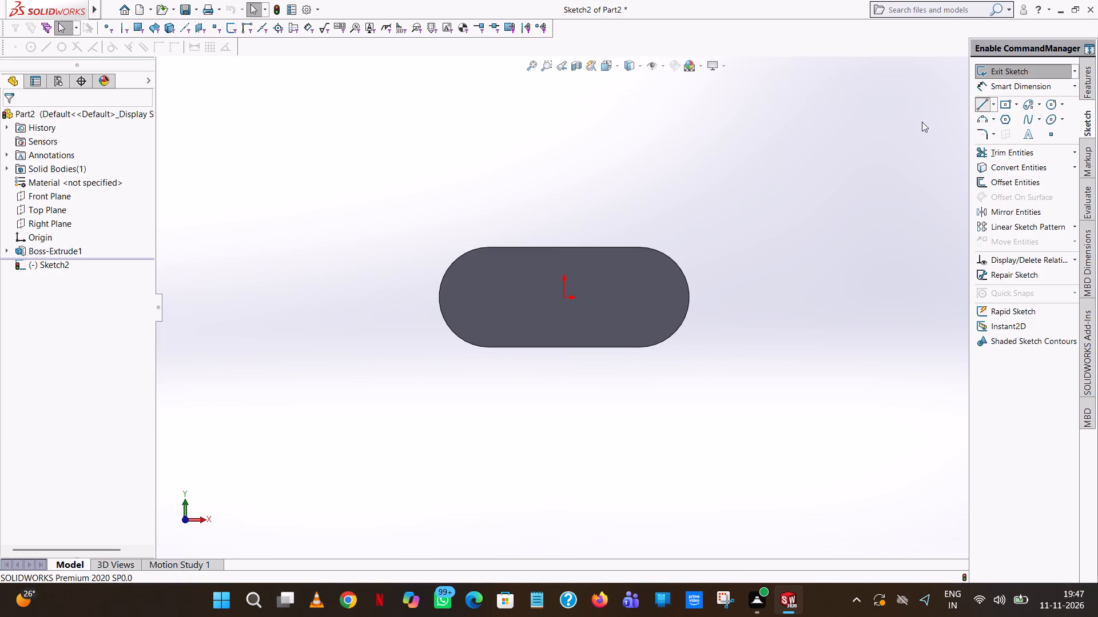
pyautogui.click(563, 346)
pyautogui.scroll(-2, 563, 346)
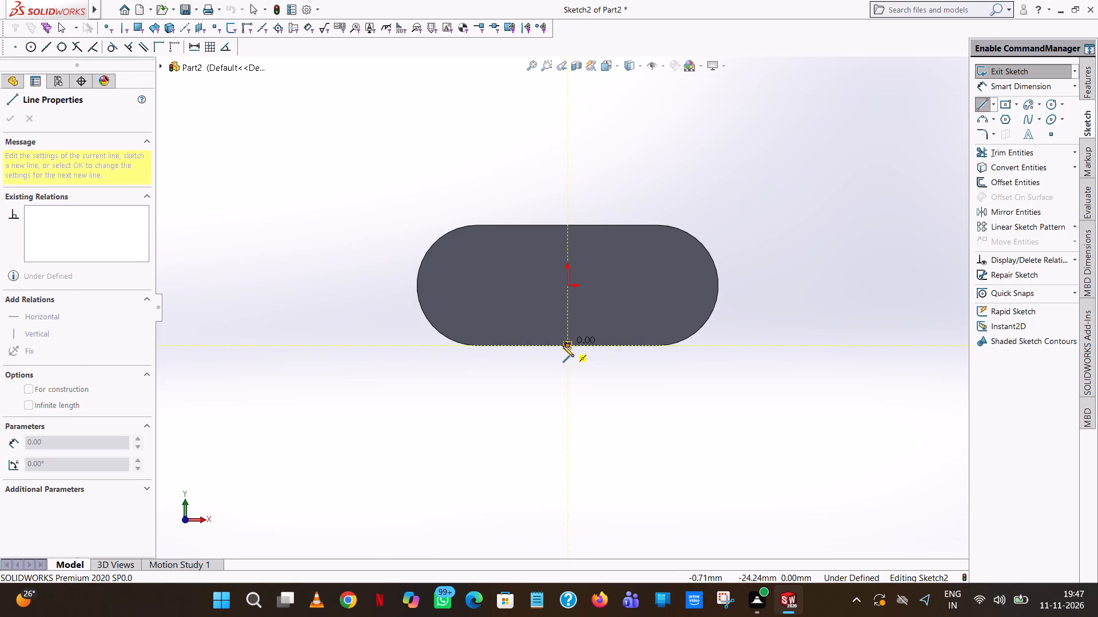
pyautogui.scroll(-4, 563, 346)
pyautogui.scroll(1, 563, 346)
pyautogui.scroll(-3, 612, 314)
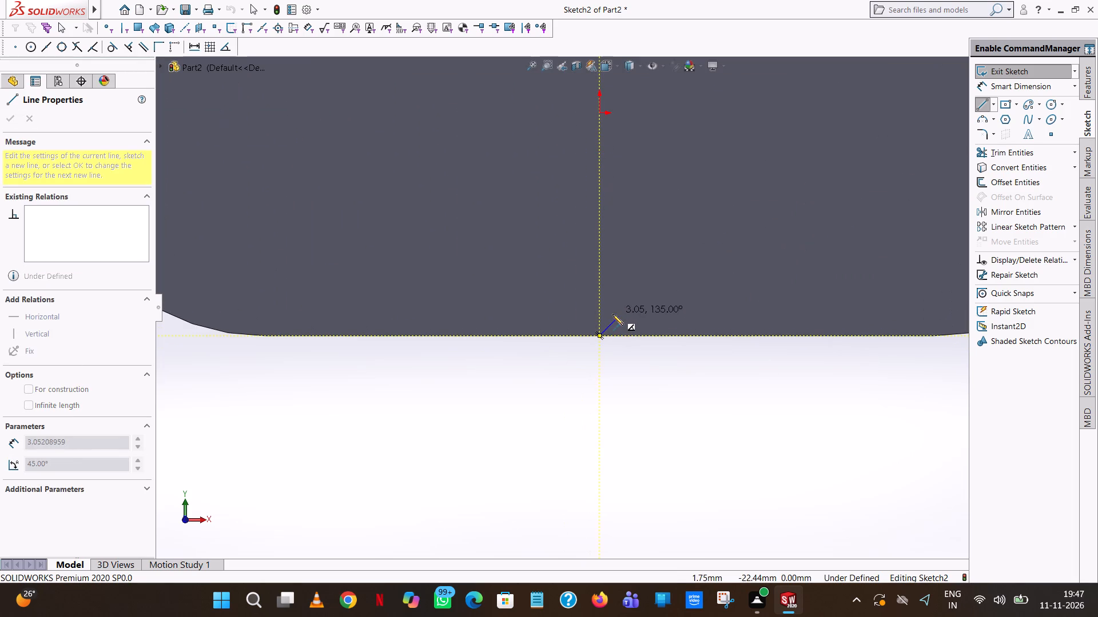
pyautogui.click(601, 267)
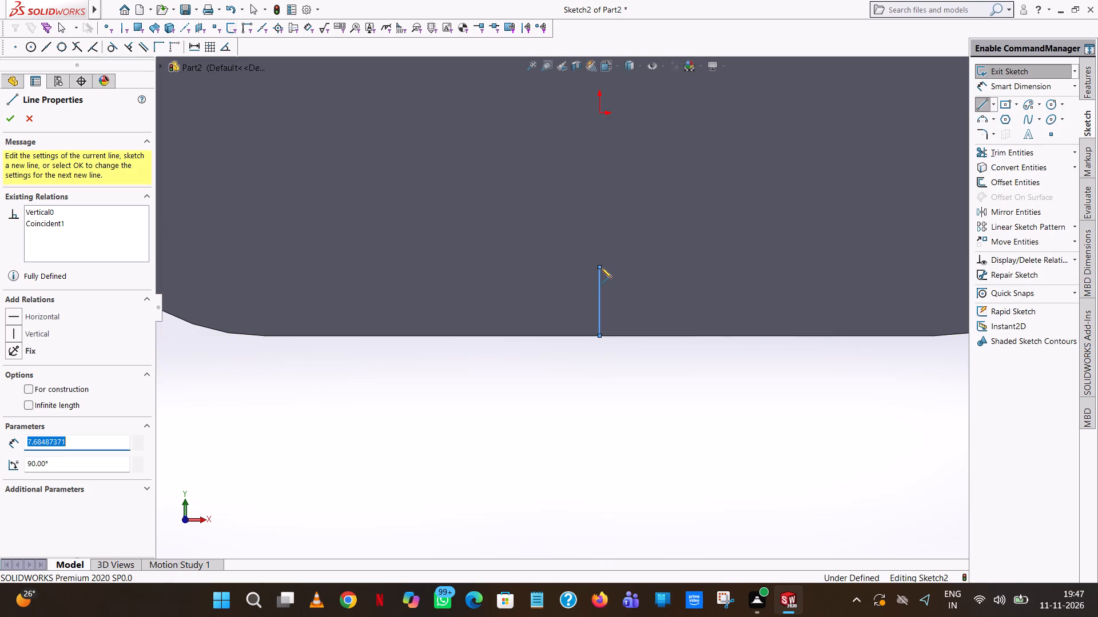
pyautogui.write('10')
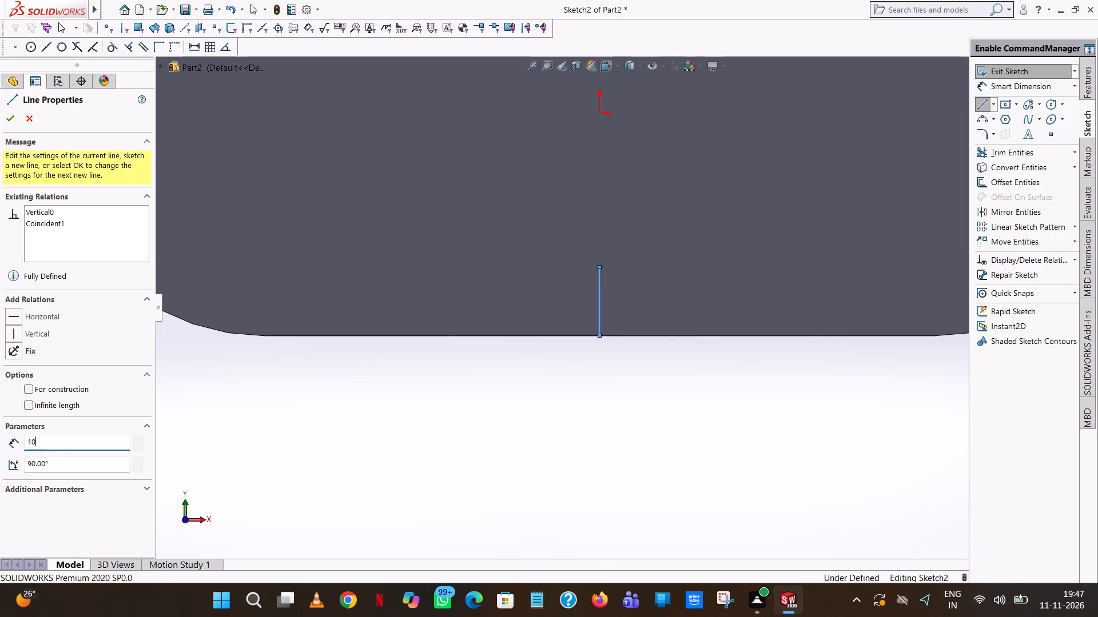
pyautogui.press('Return')
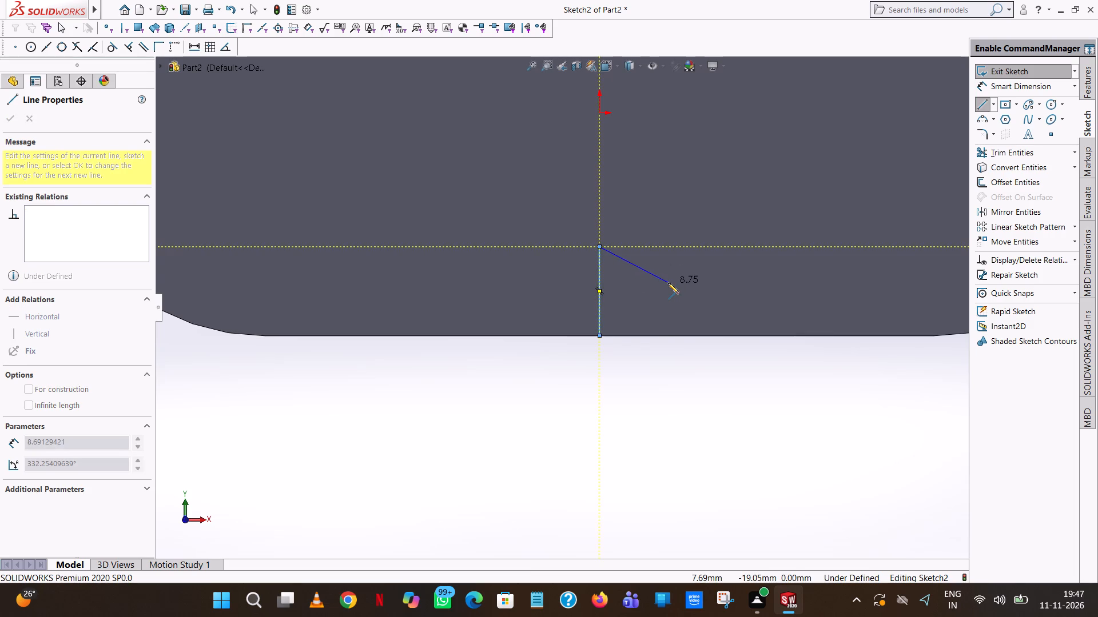
# Continue with a horizontal line 35/2 mm long toward positive X and a vertical line down to the face's lower edge.
pyautogui.click(673, 245)
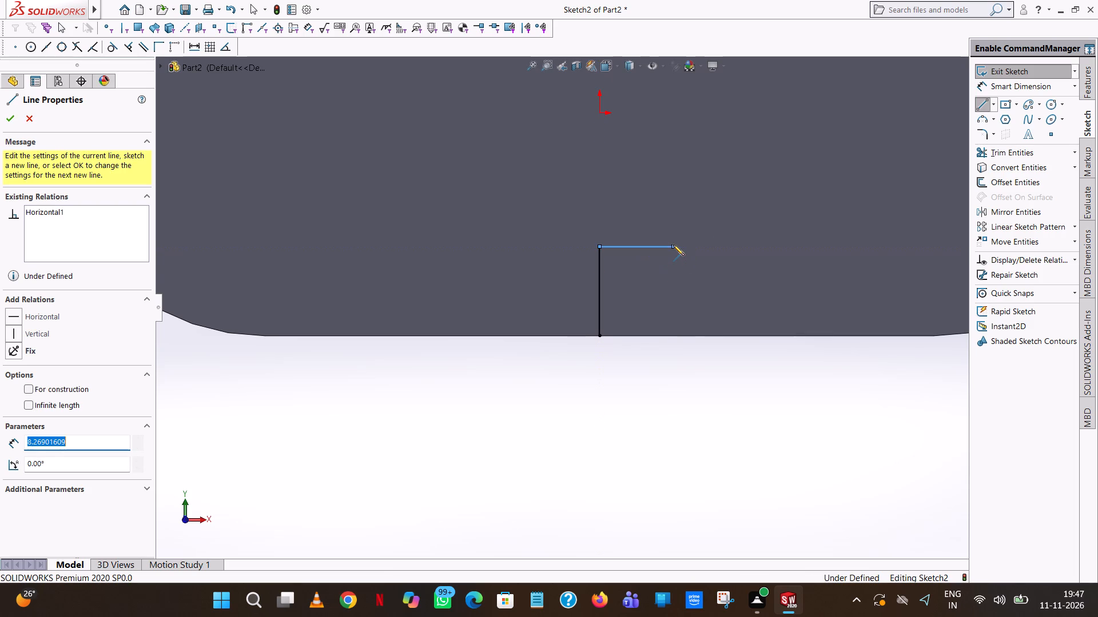
pyautogui.write('35/')
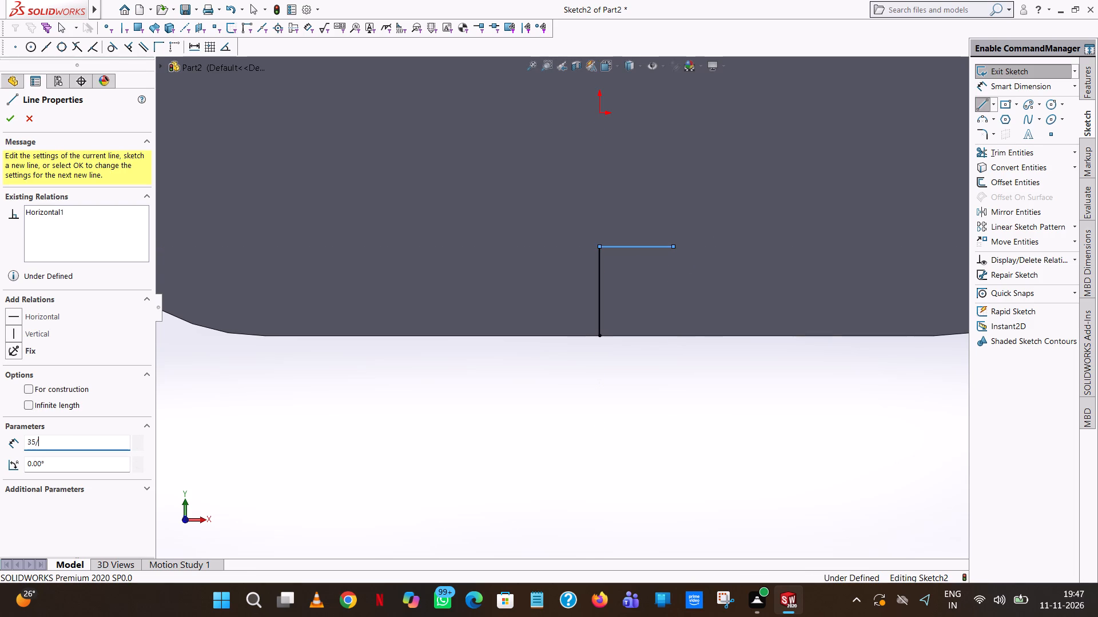
pyautogui.press('2')
pyautogui.press('Return')
pyautogui.click(755, 336)
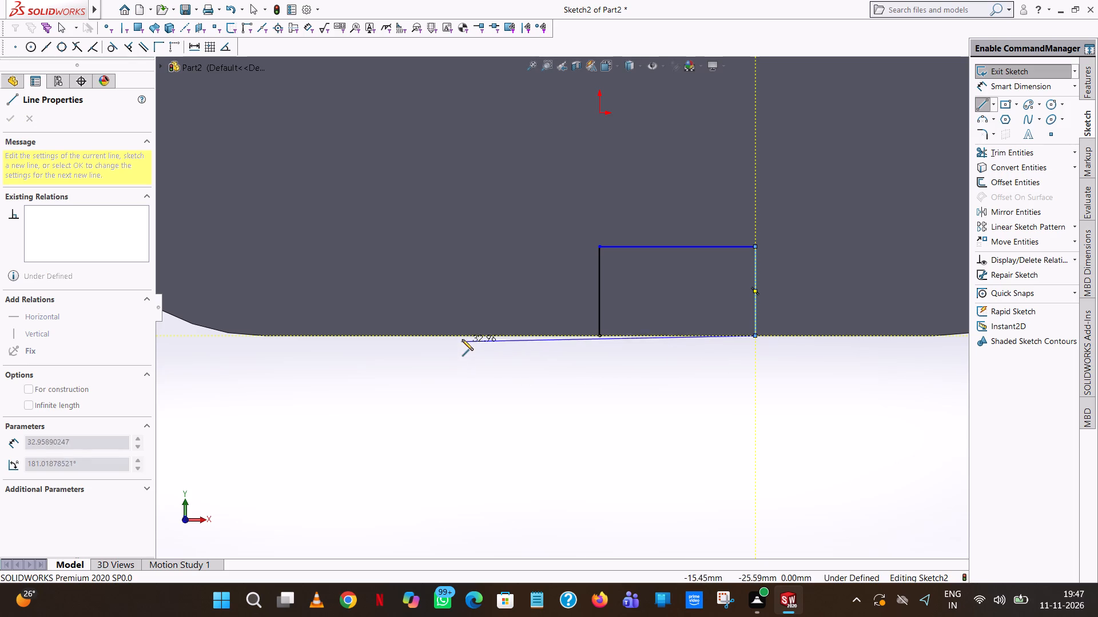
# Draw a 35 mm horizontal line along the face's lower edge toward negative X from the last endpoint.
pyautogui.click(464, 334)
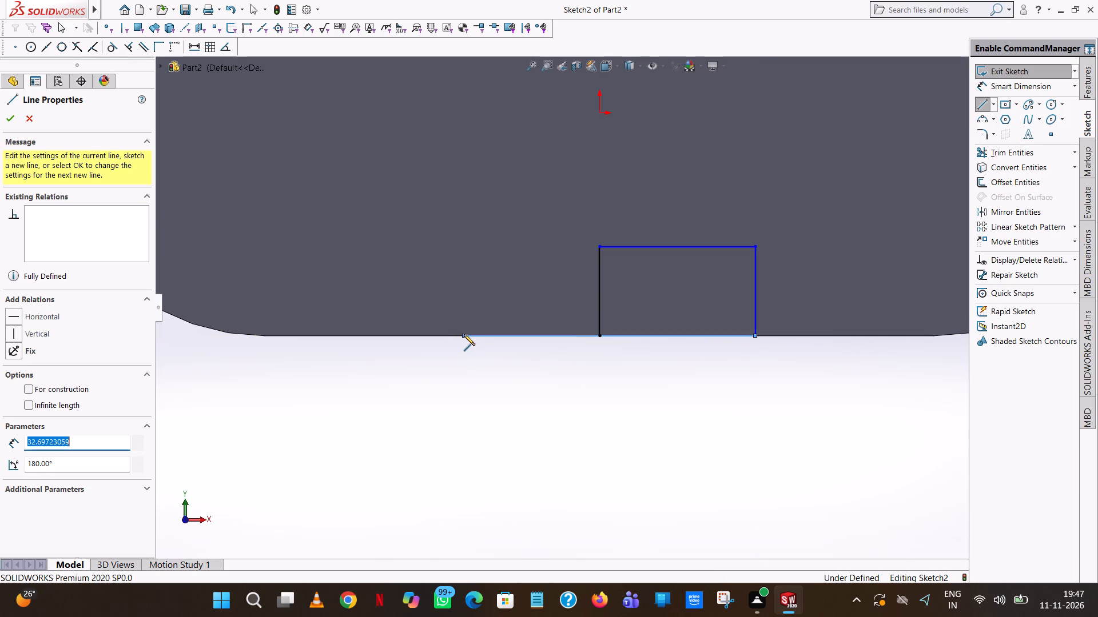
pyautogui.write('35')
pyautogui.press('Return')
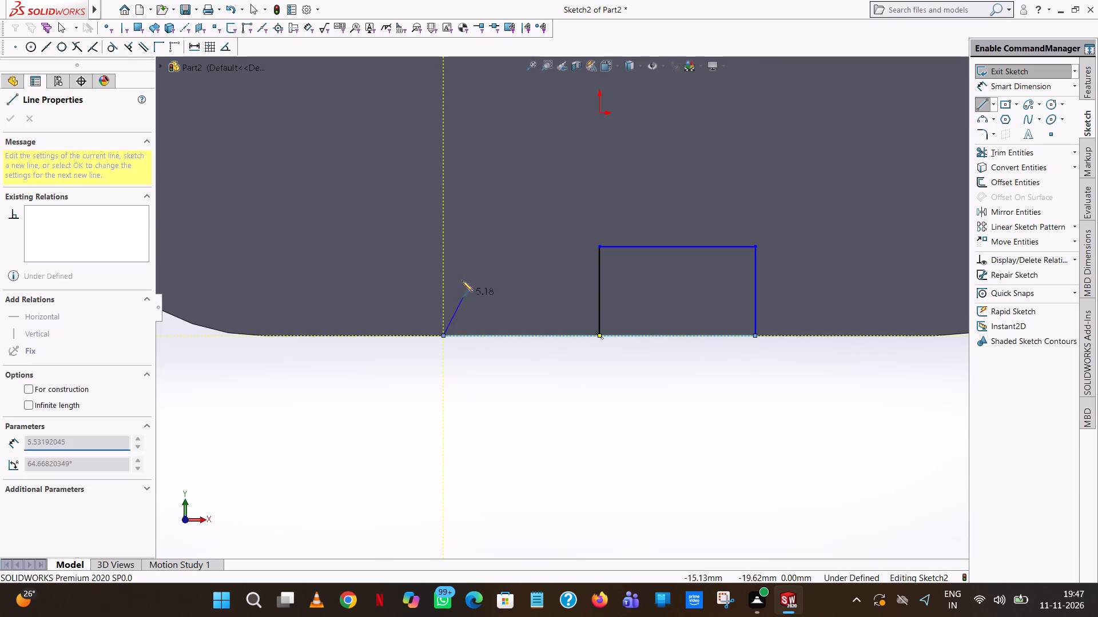
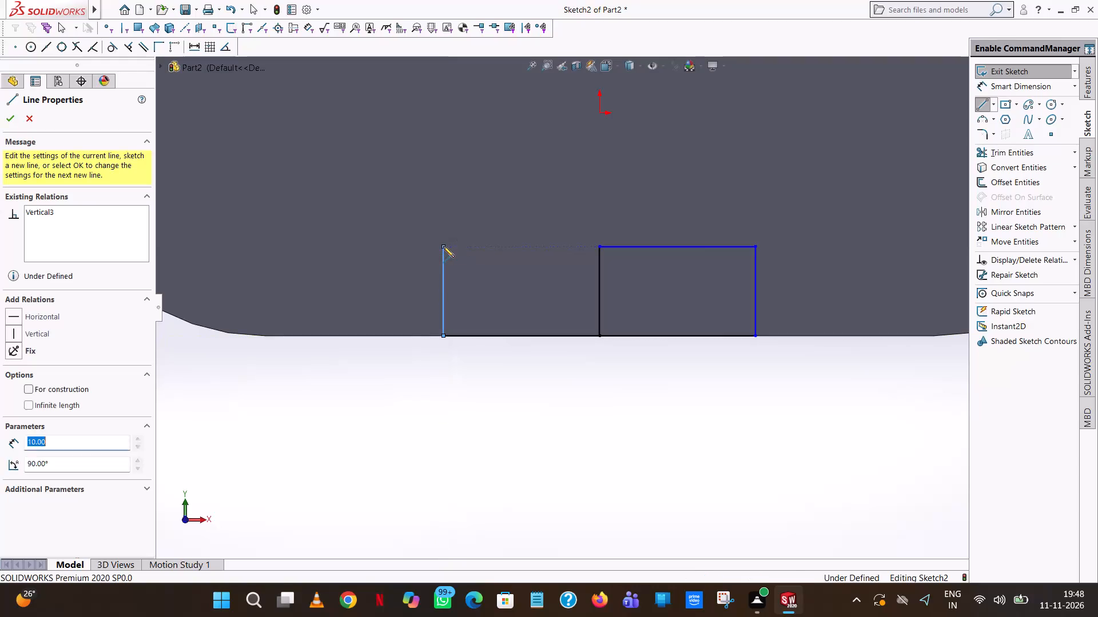
# Close the rectangle with a 17.5 mm horizontal line to the top of the central vertical line and end the line chain.
pyautogui.click(598, 247)
pyautogui.rightClick(598, 247)
pyautogui.click(631, 252)
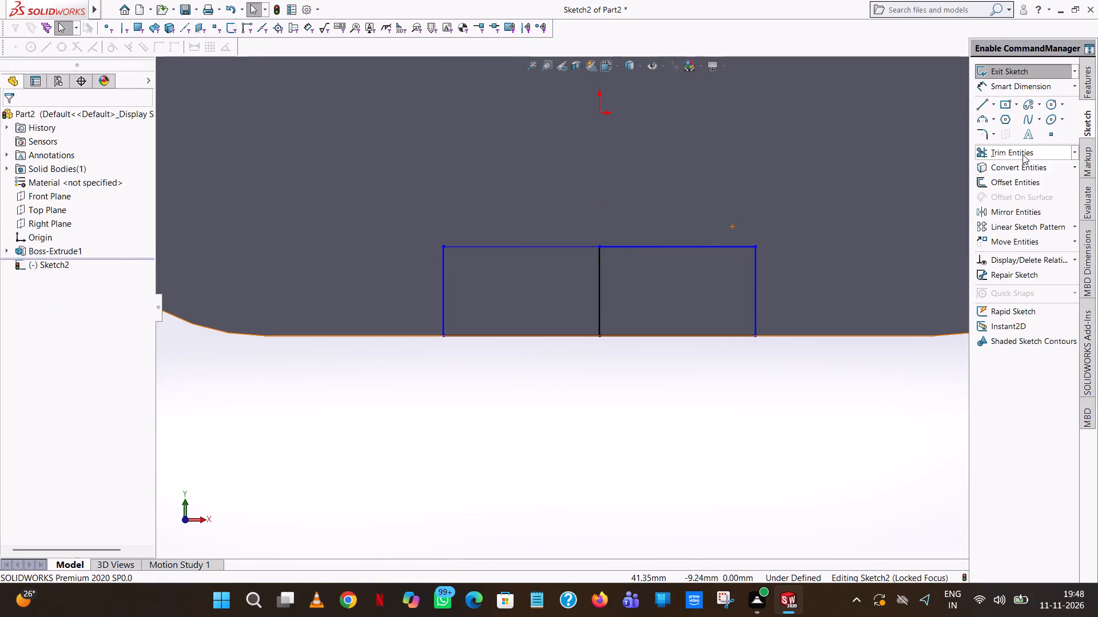
# Trim away the central vertical line inside the rectangle.
pyautogui.click(1023, 154)
pyautogui.click(603, 298)
pyautogui.scroll(7, 616, 299)
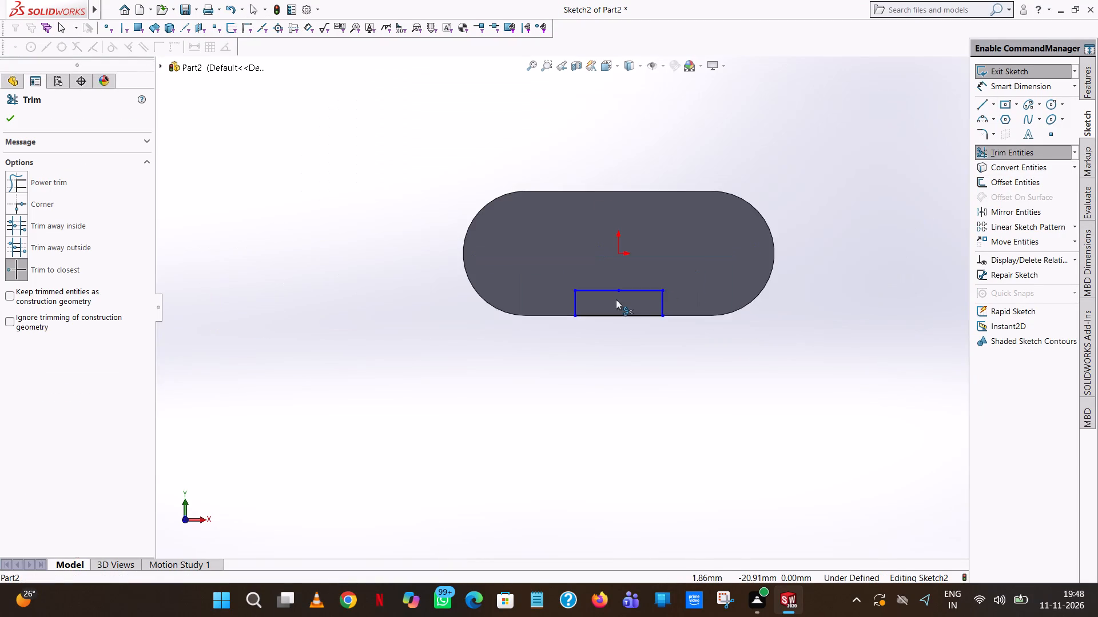
pyautogui.scroll(-7, 633, 290)
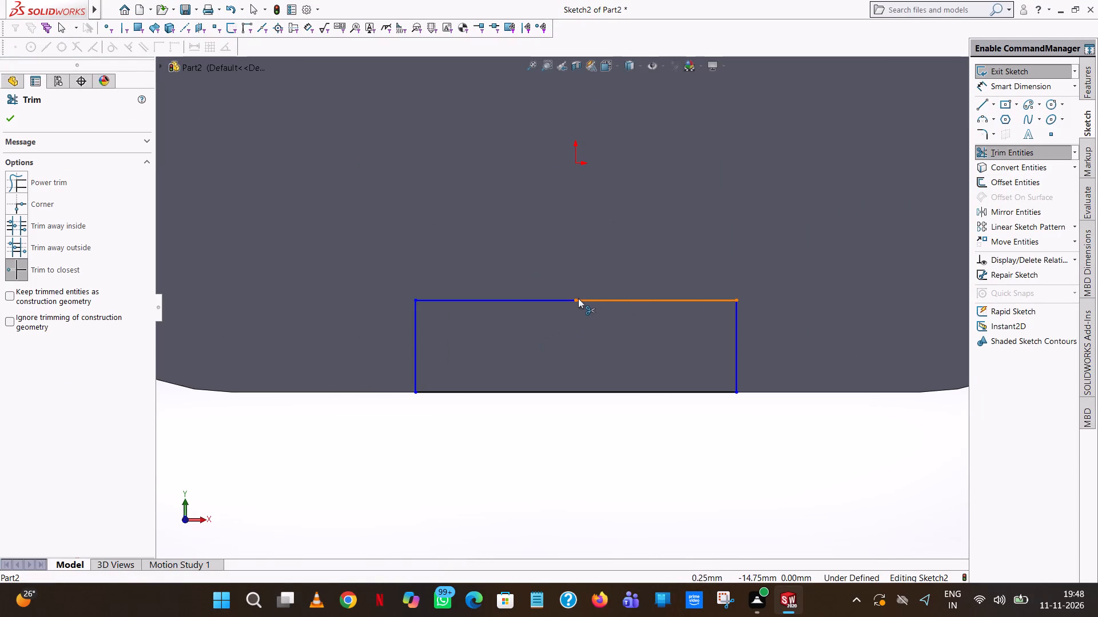
# Dimension the rectangle 35 mm wide between its vertical sides and 10 mm high.
pyautogui.click(1012, 89)
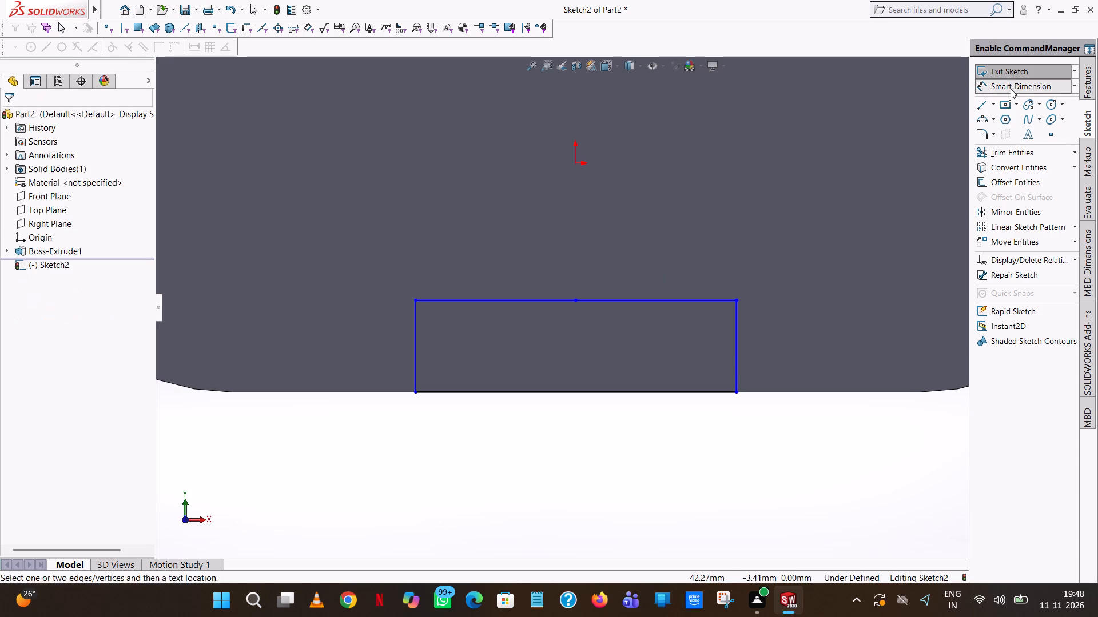
pyautogui.click(737, 360)
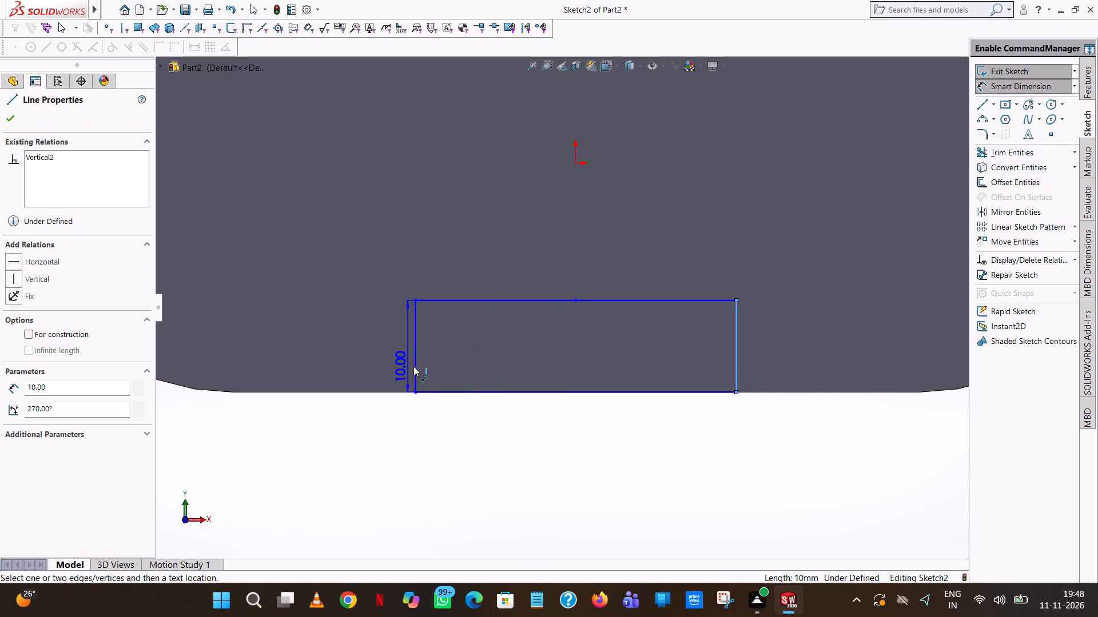
pyautogui.click(417, 366)
pyautogui.click(461, 503)
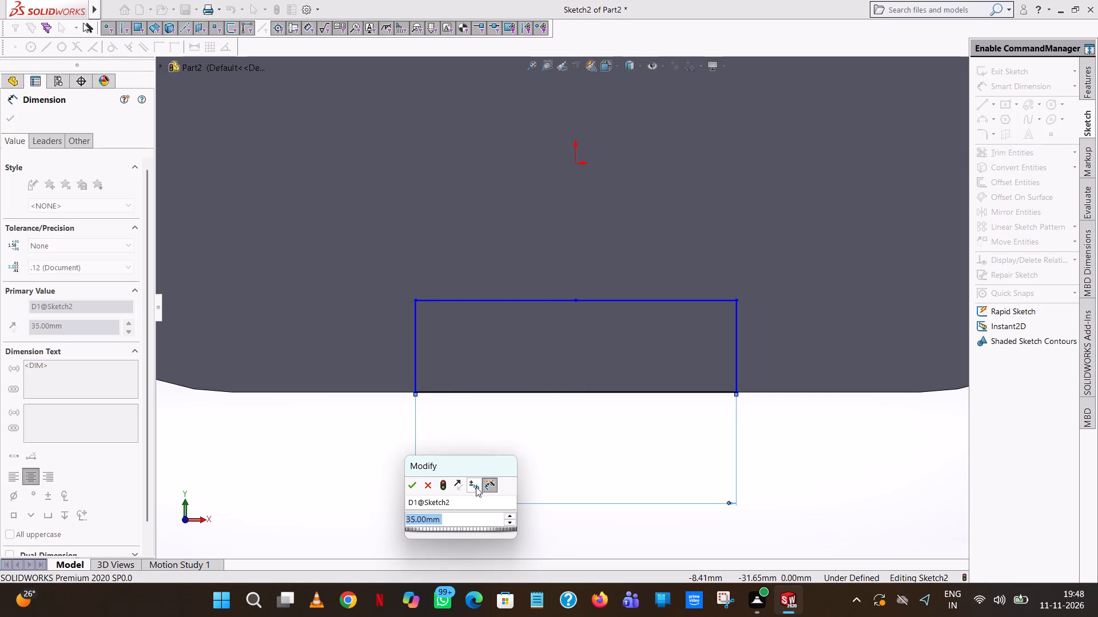
pyautogui.click(412, 480)
pyautogui.click(562, 459)
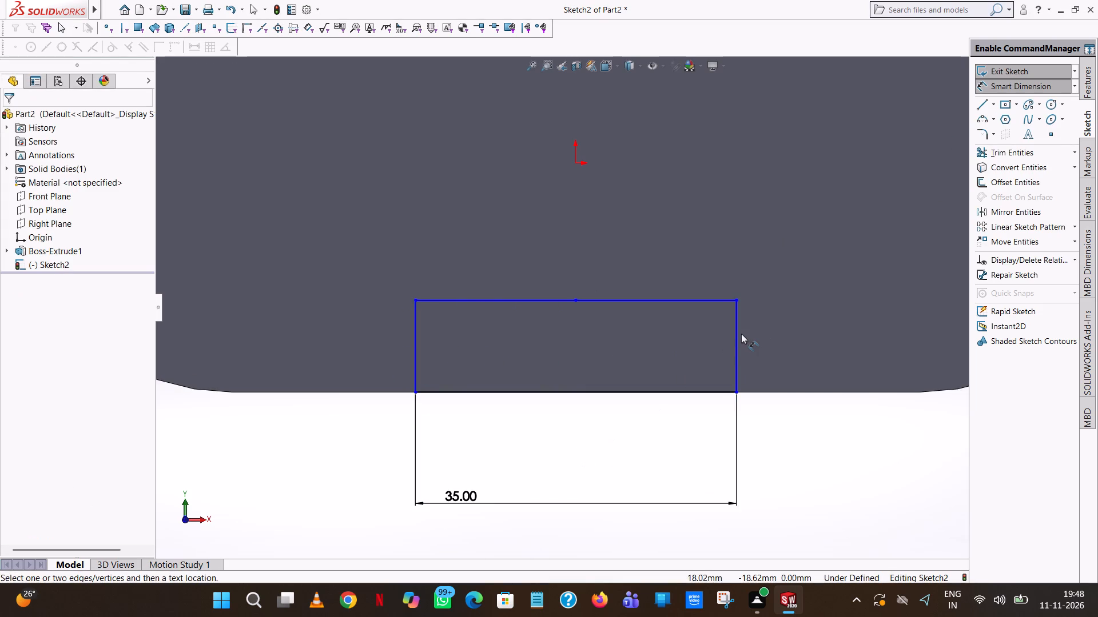
pyautogui.click(735, 337)
pyautogui.click(850, 365)
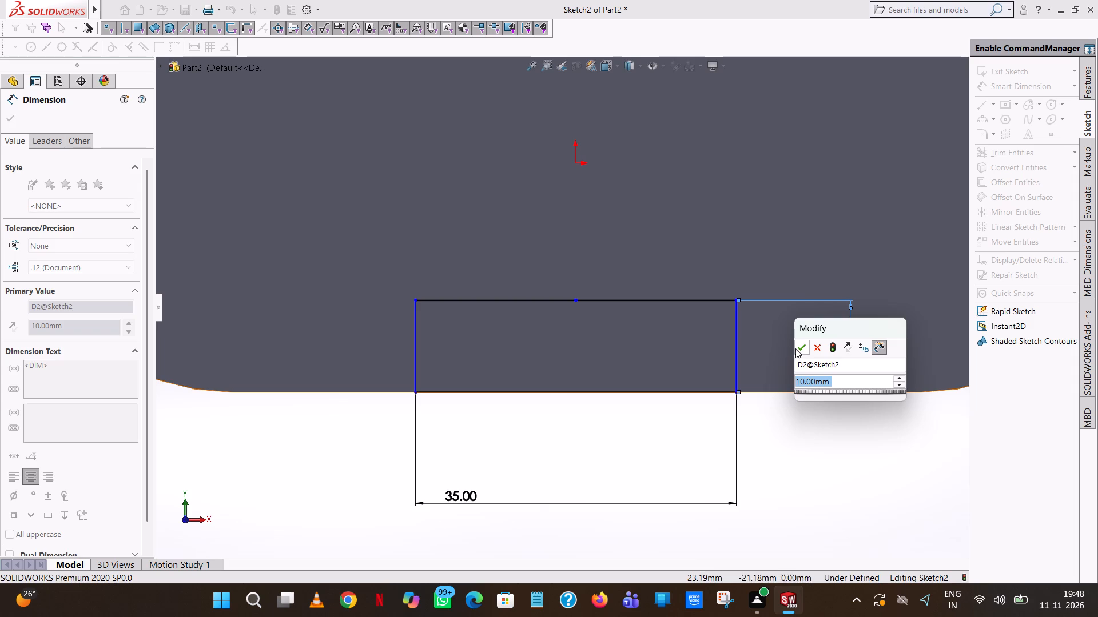
pyautogui.click(799, 348)
pyautogui.click(745, 454)
# Dimension the rectangle's positive-X side 17.5 mm horizontally from the origin.
pyautogui.click(737, 343)
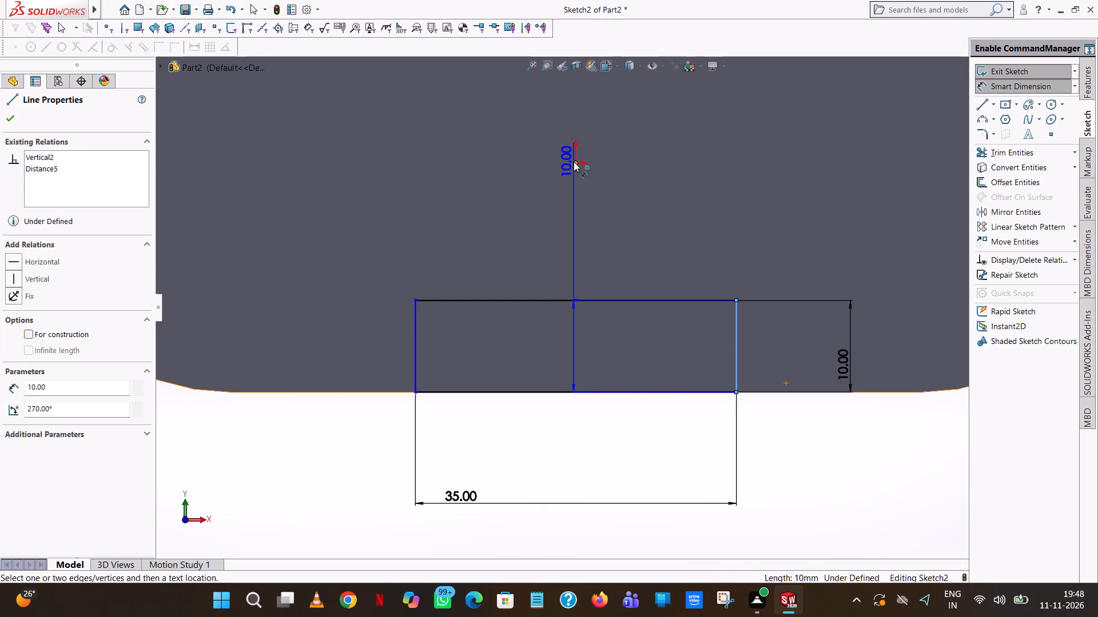
pyautogui.click(574, 162)
pyautogui.click(625, 460)
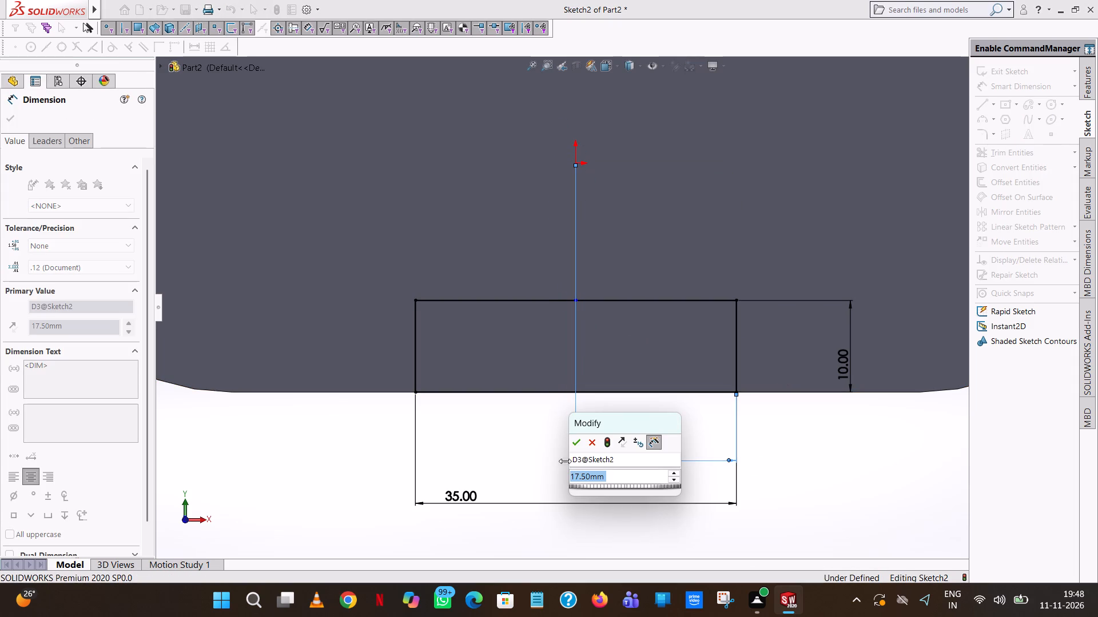
pyautogui.click(578, 444)
pyautogui.click(838, 478)
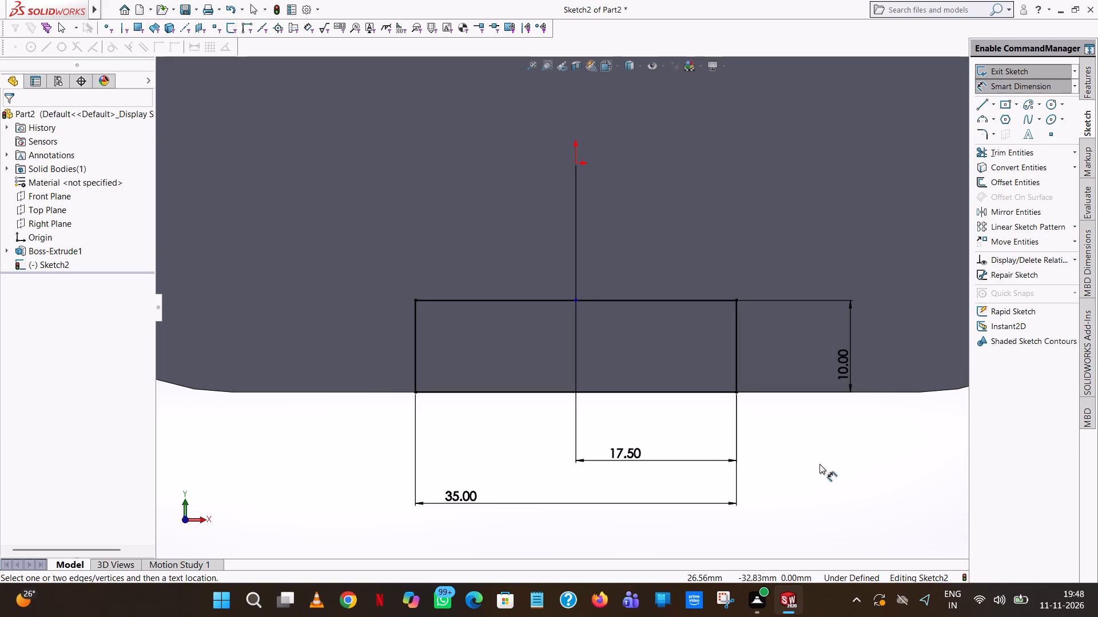
# Draw a horizontal line about 28.5 mm long from the origin toward positive X.
pyautogui.scroll(7, 819, 463)
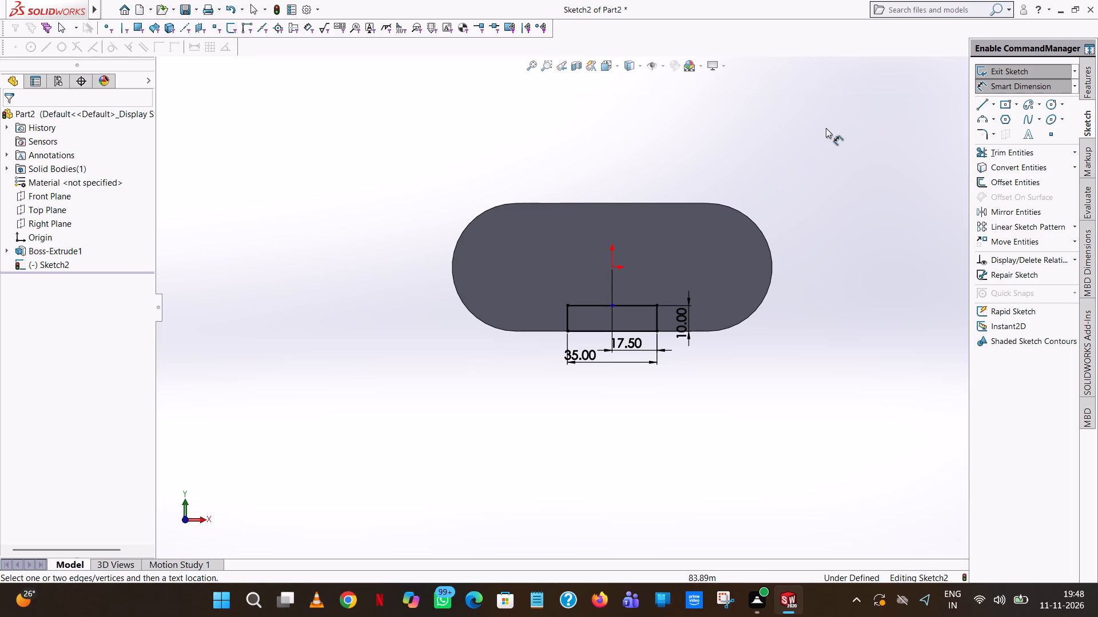
pyautogui.click(976, 106)
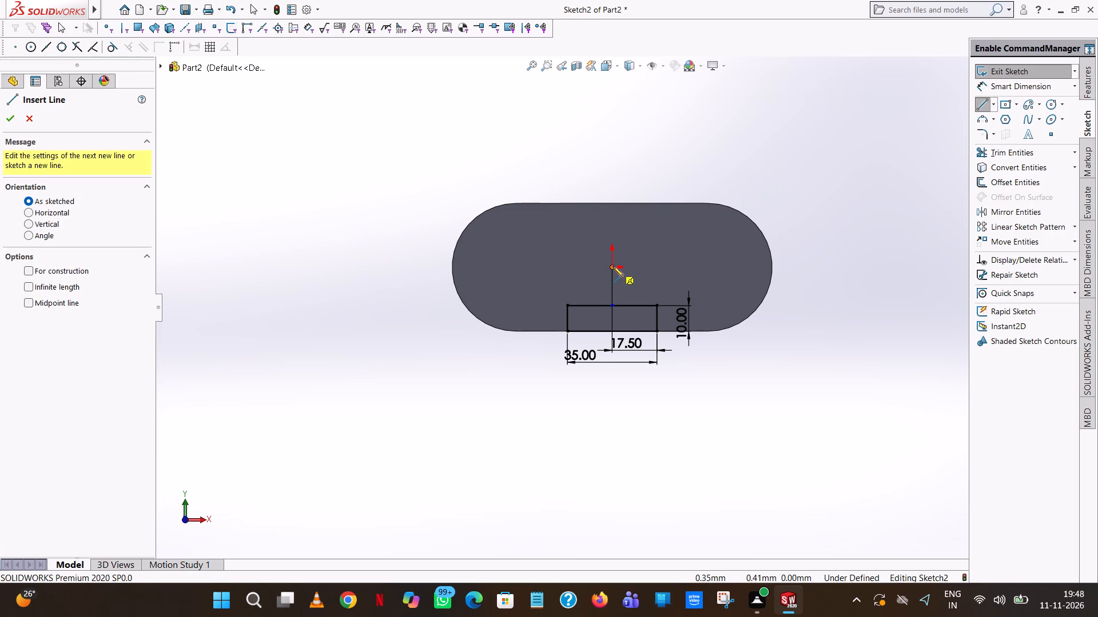
pyautogui.click(613, 266)
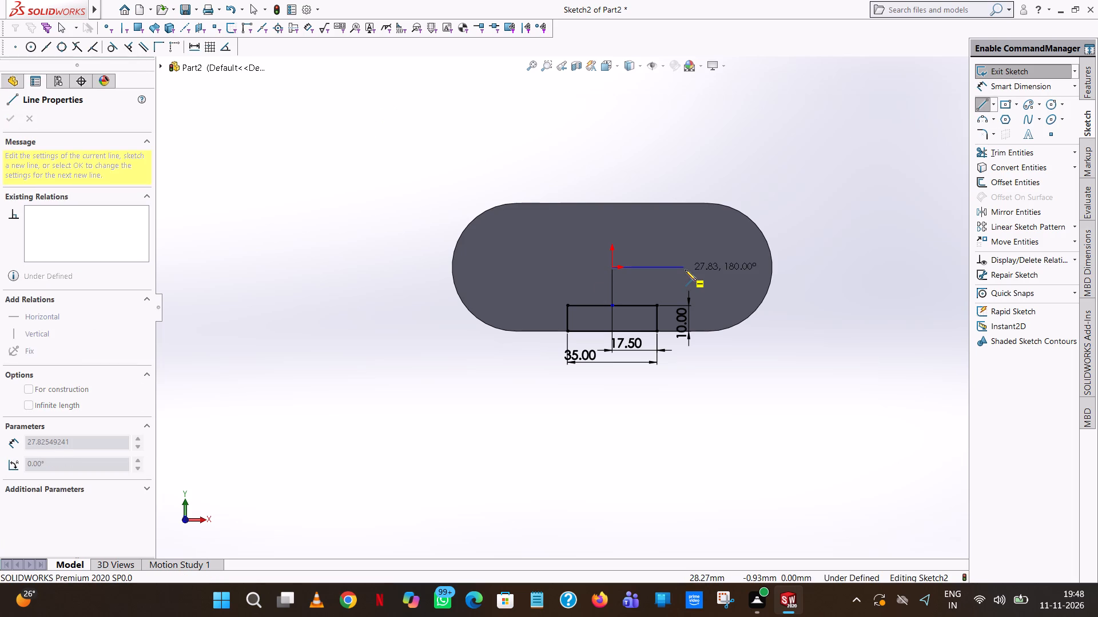
pyautogui.click(685, 270)
pyautogui.rightClick(685, 270)
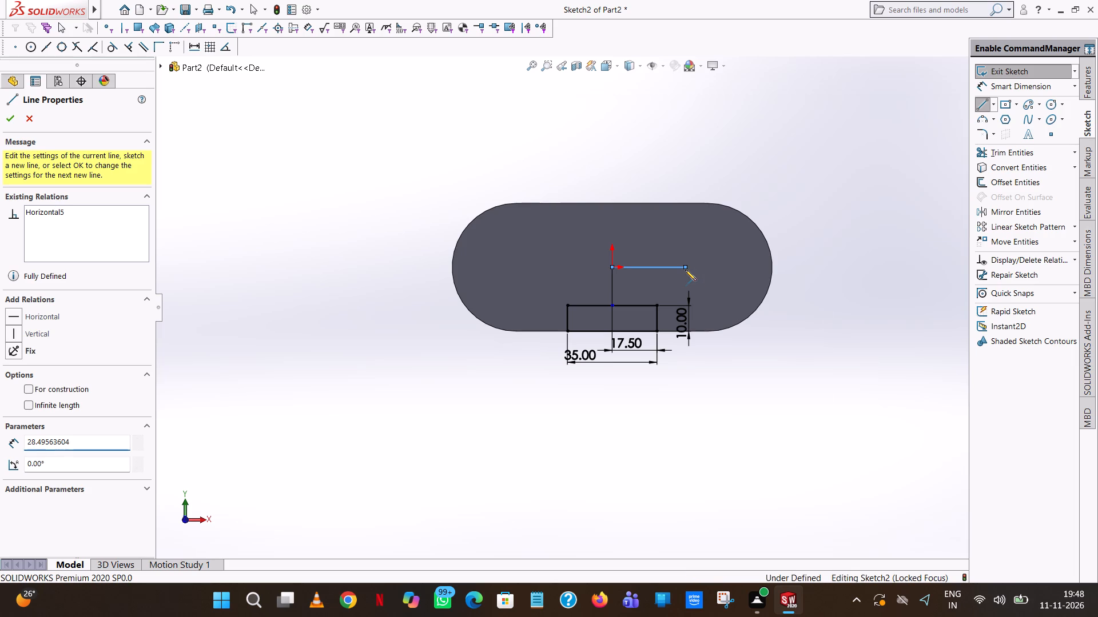
pyautogui.click(718, 280)
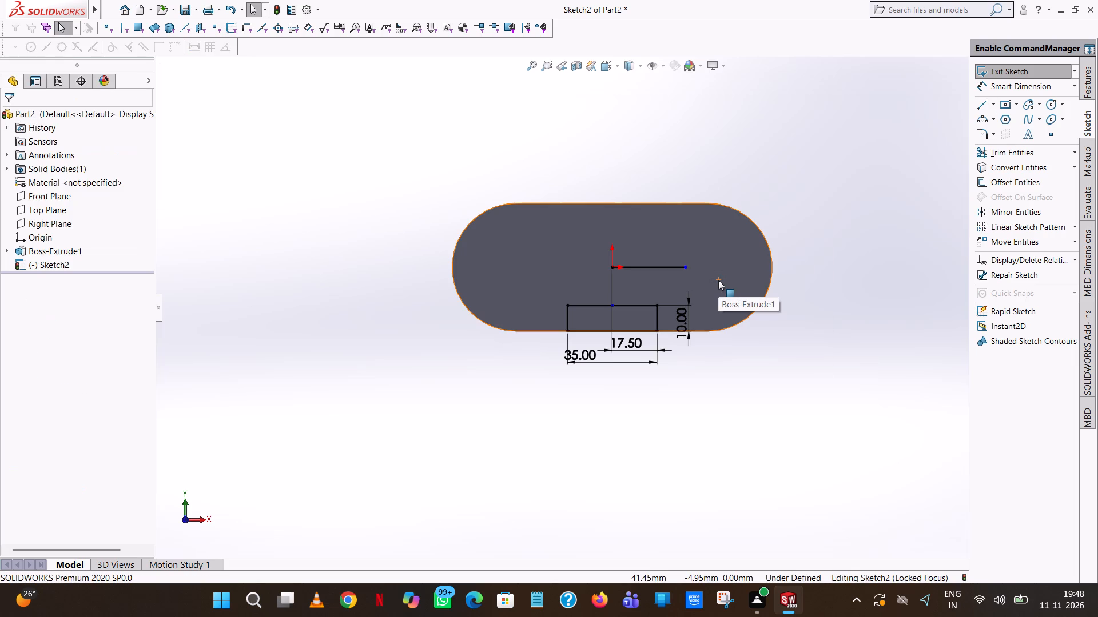
# Mirror the whole rectangle, as a copy, about the horizontal line through the origin.
pyautogui.click(1009, 209)
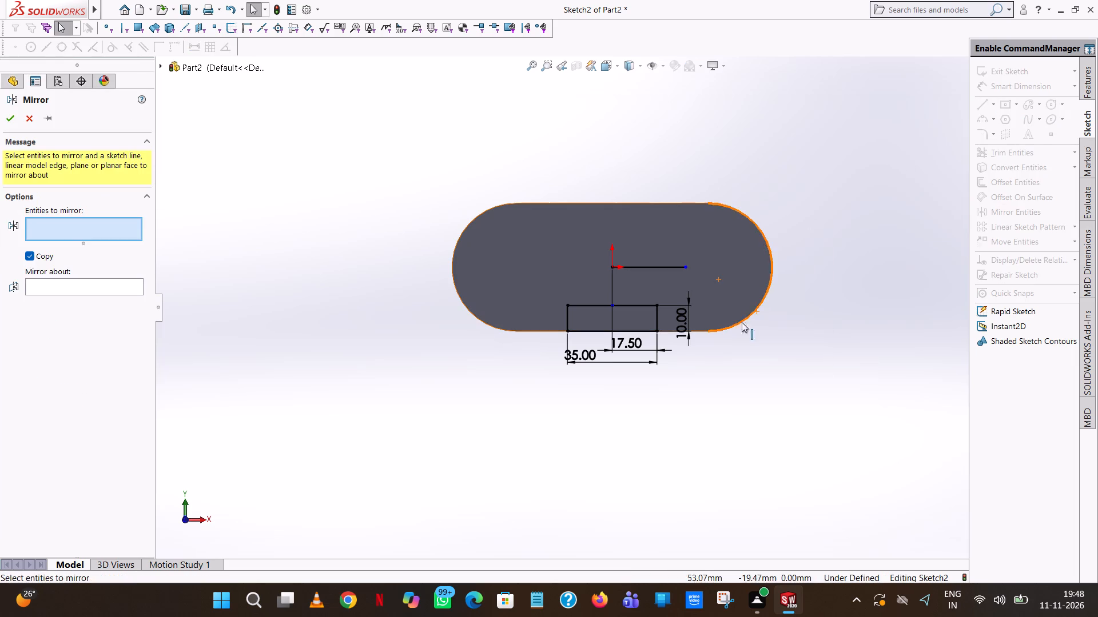
pyautogui.moveTo(661, 287); pyautogui.dragTo(521, 374)
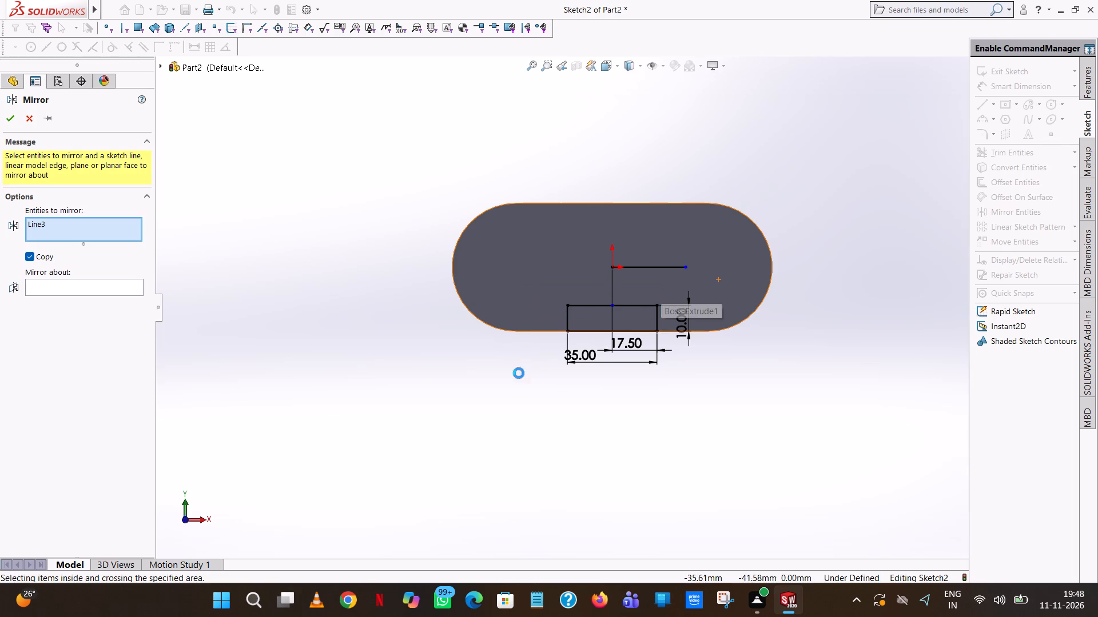
pyautogui.click(98, 335)
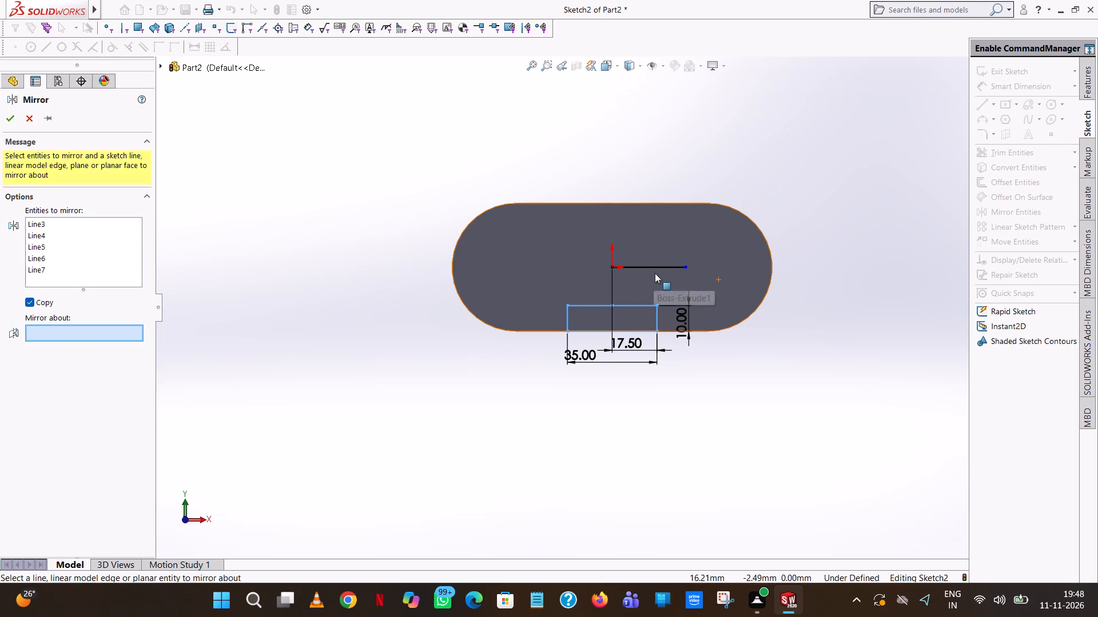
pyautogui.click(658, 270)
pyautogui.click(2, 115)
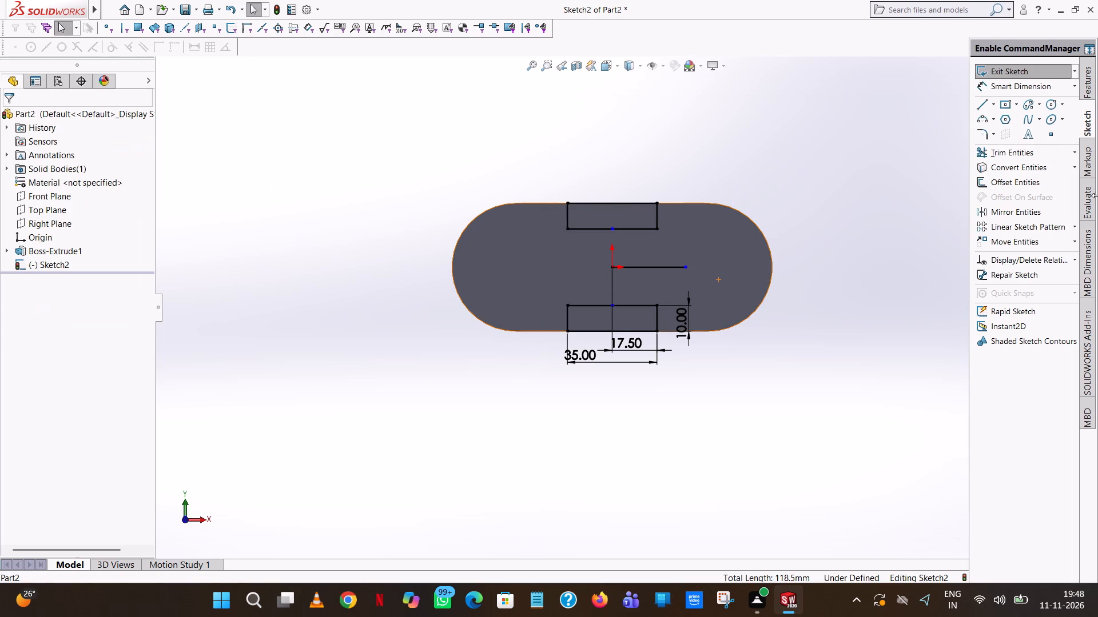
# Trim away the horizontal line starting at the origin.
pyautogui.click(1023, 156)
pyautogui.click(665, 266)
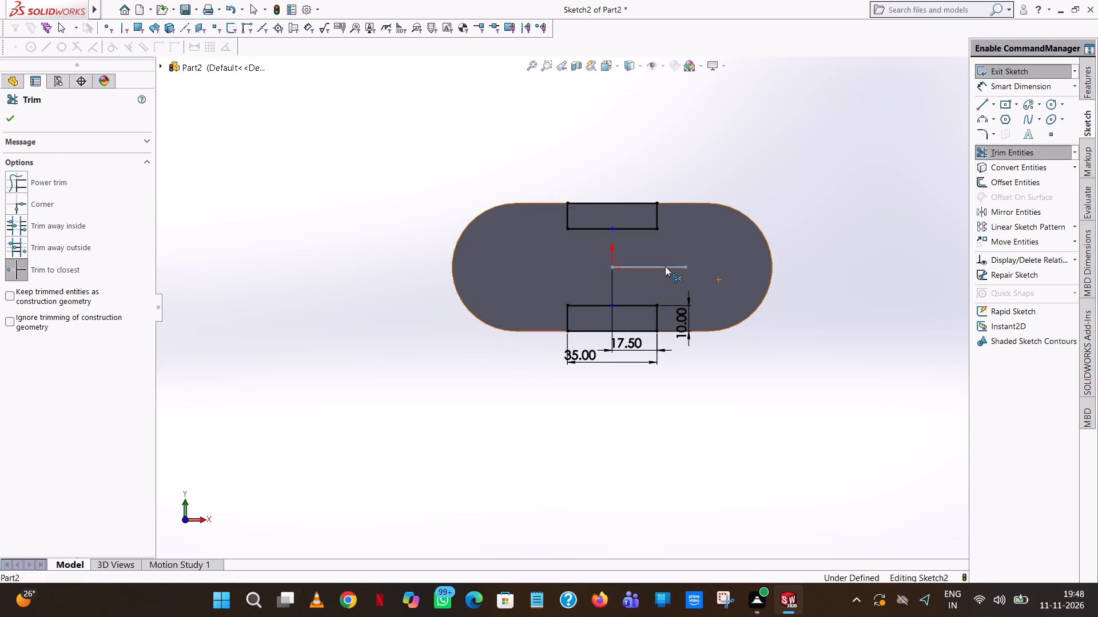
pyautogui.click(10, 123)
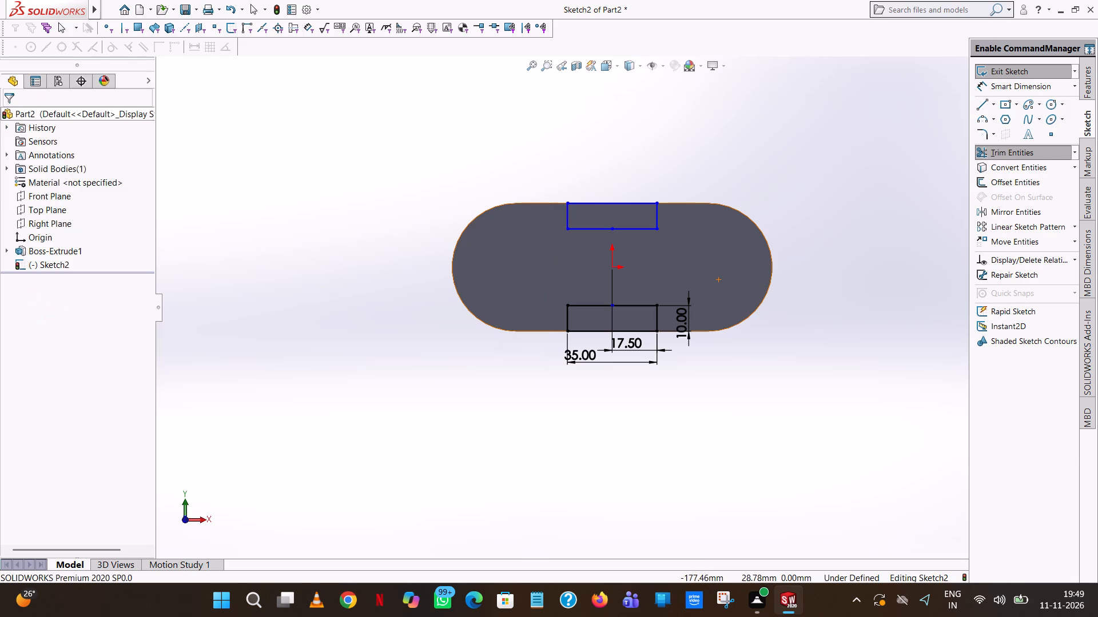
# Dimension the mirrored upper rectangle 35 mm wide and 10 mm high.
pyautogui.click(1055, 87)
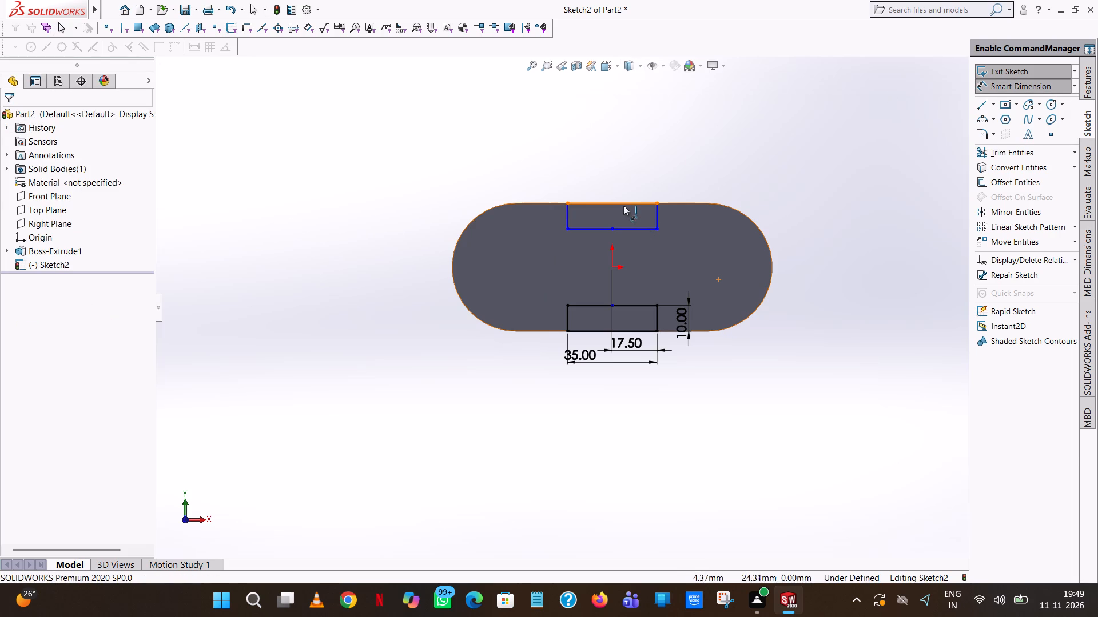
pyautogui.click(623, 205)
pyautogui.click(611, 149)
pyautogui.click(558, 129)
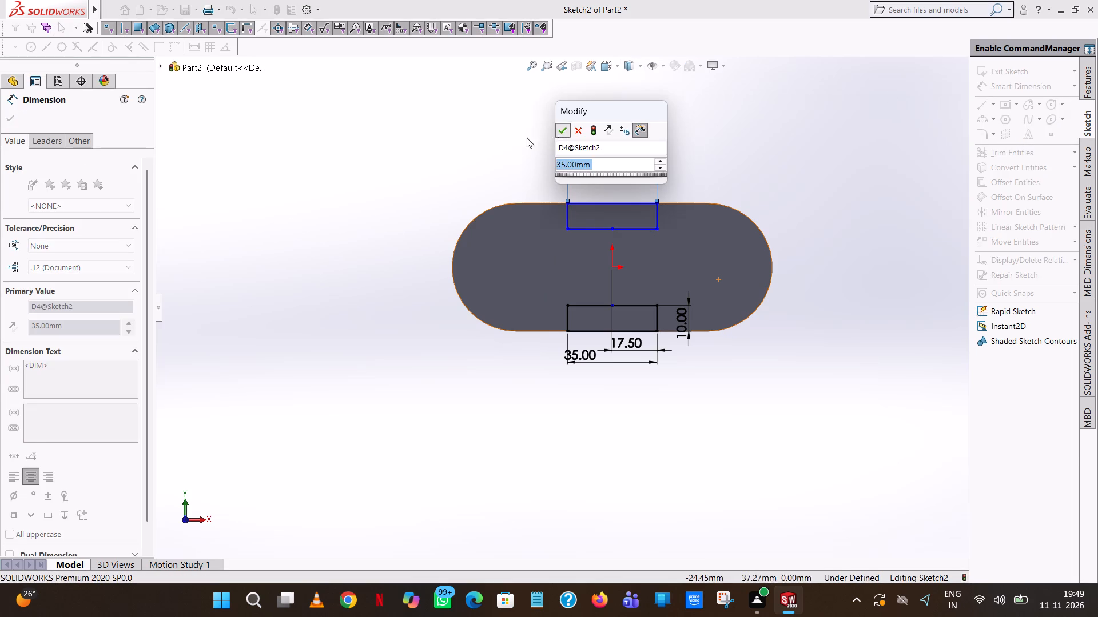
pyautogui.click(479, 149)
pyautogui.click(570, 223)
pyautogui.click(465, 210)
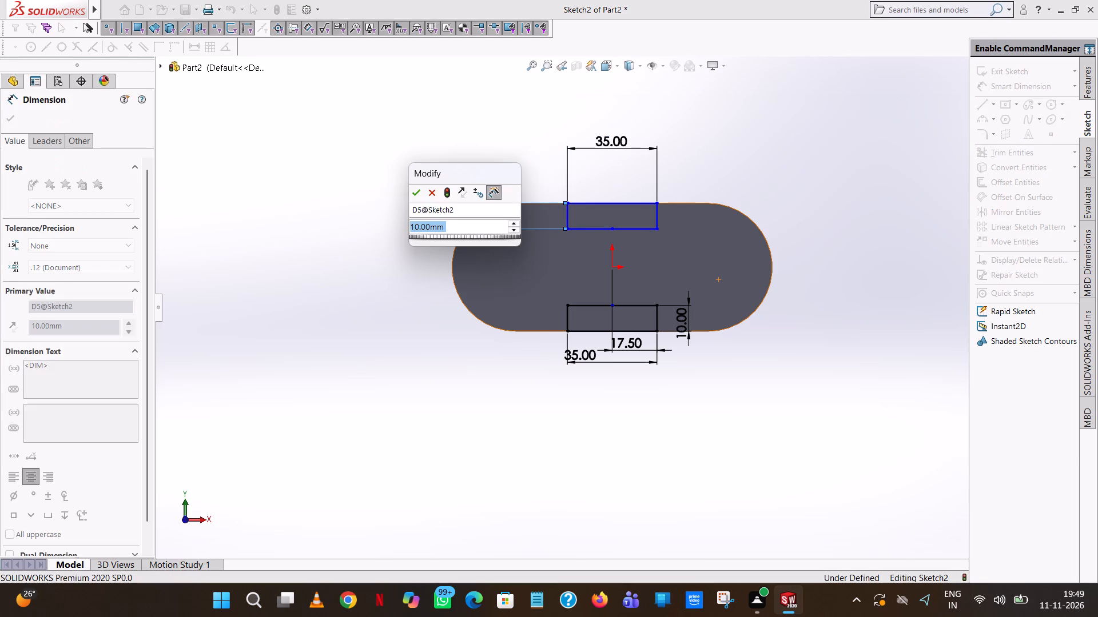
pyautogui.click(415, 189)
pyautogui.click(341, 182)
# Dimension the upper rectangle's negative-X side 17.5 mm horizontally from the origin.
pyautogui.click(569, 215)
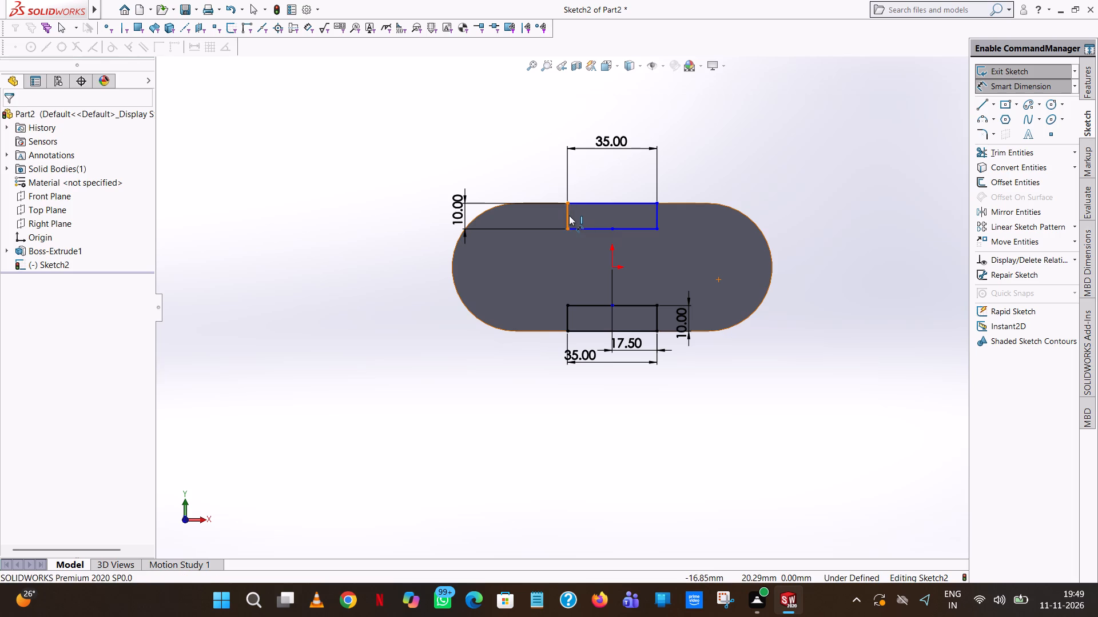
pyautogui.click(614, 267)
pyautogui.click(606, 184)
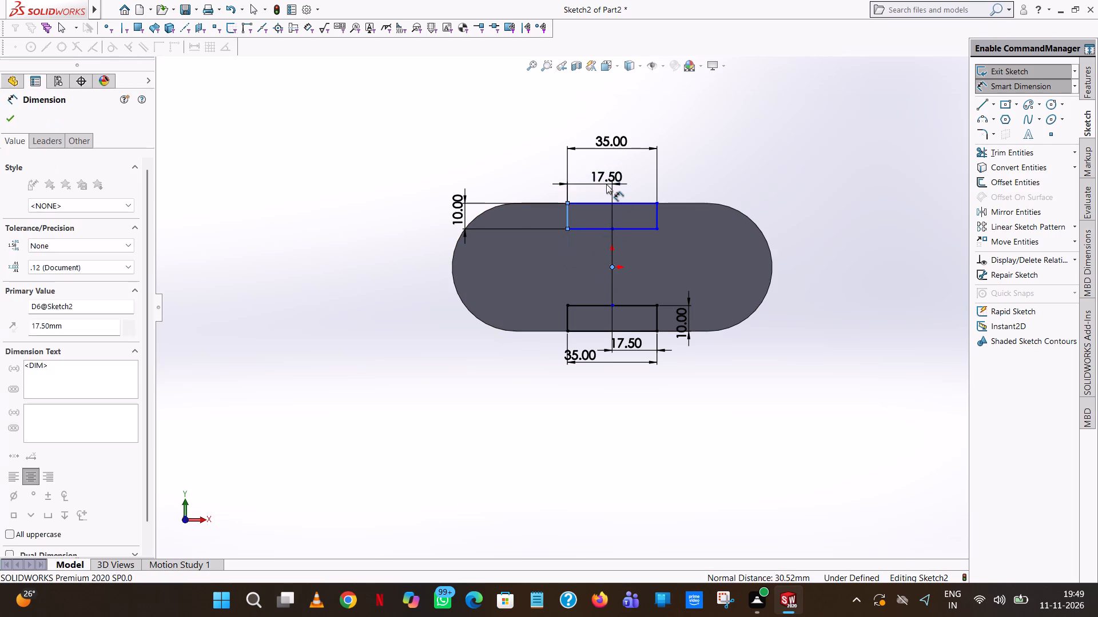
pyautogui.click(559, 162)
pyautogui.click(471, 174)
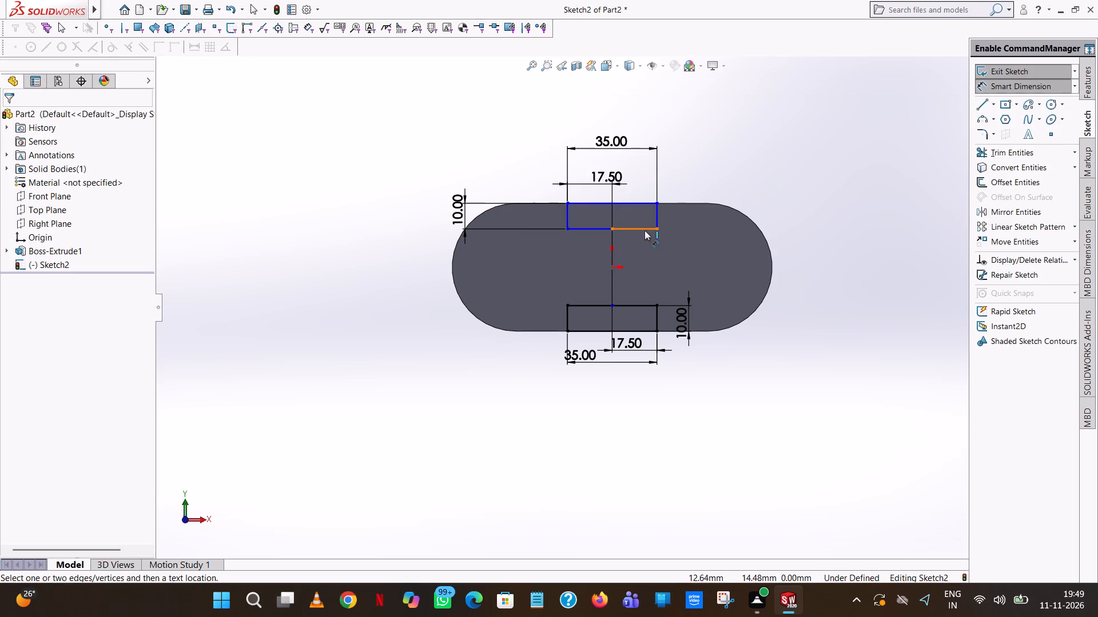
# Dimension the positive-X half of the upper rectangle's inner edge as 17.5 mm long.
pyautogui.click(645, 230)
pyautogui.click(627, 175)
pyautogui.click(571, 151)
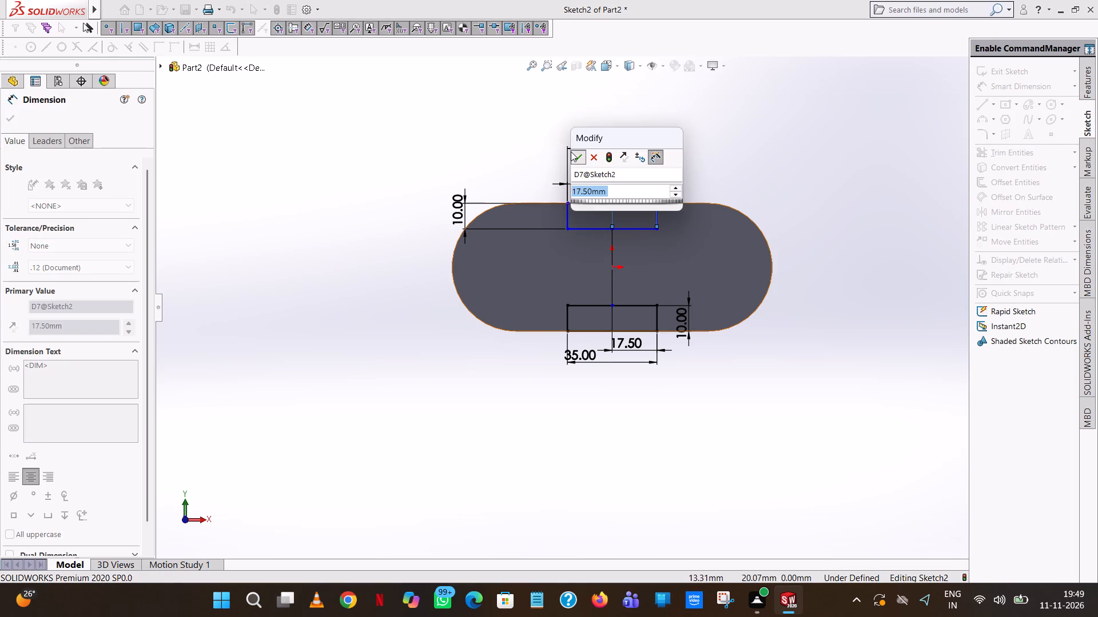
pyautogui.click(703, 155)
# Dimension the upper rectangle's positive-X side 17.5 mm horizontally from the origin.
pyautogui.click(655, 216)
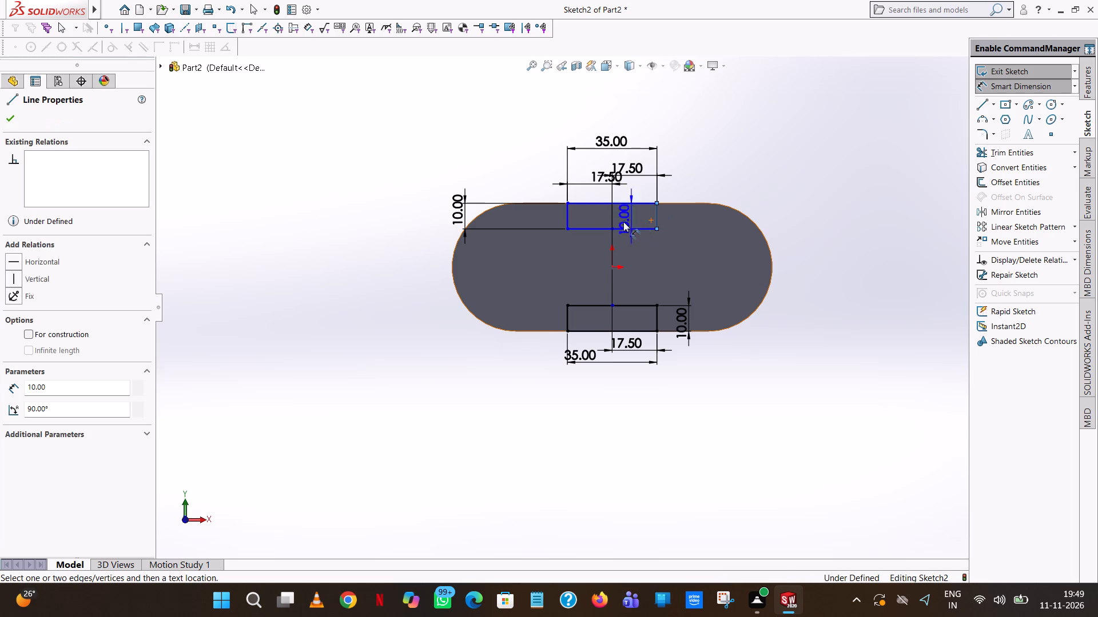
pyautogui.click(612, 266)
pyautogui.click(634, 133)
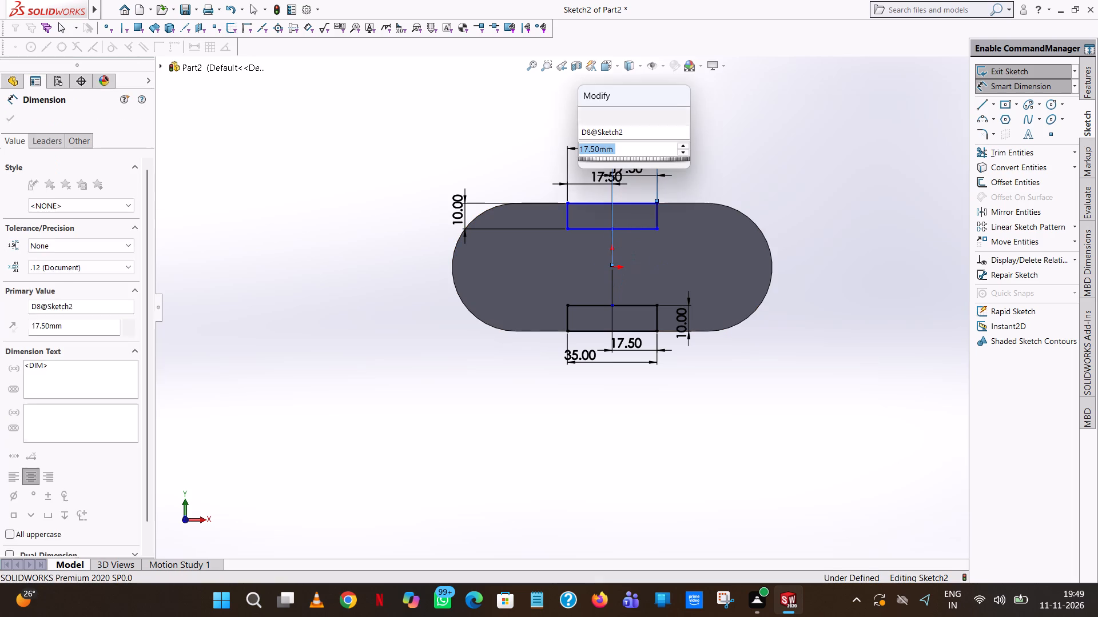
pyautogui.click(578, 114)
pyautogui.click(583, 115)
pyautogui.click(465, 162)
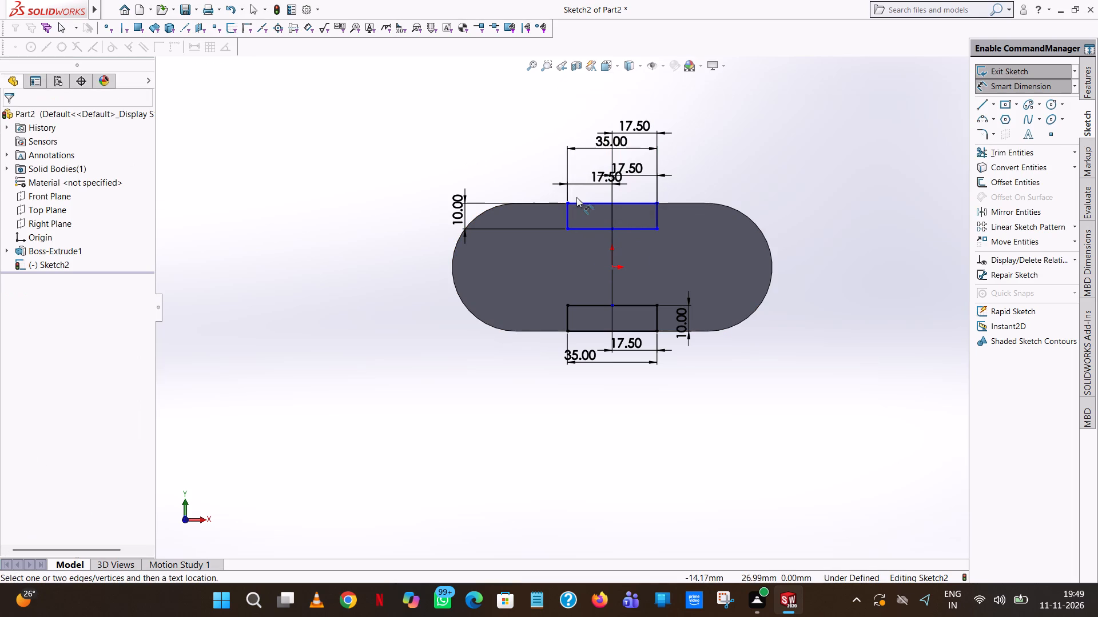
# Dimension the upper rectangle's outer horizontal edge 25 mm vertically from the origin.
pyautogui.click(580, 202)
pyautogui.click(612, 266)
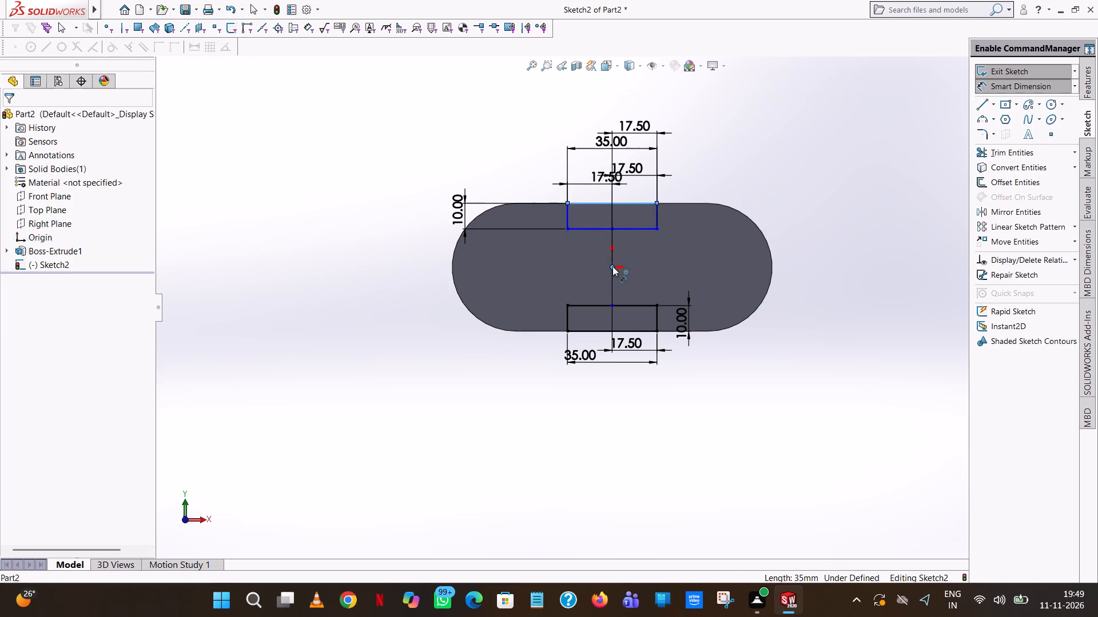
pyautogui.click(411, 286)
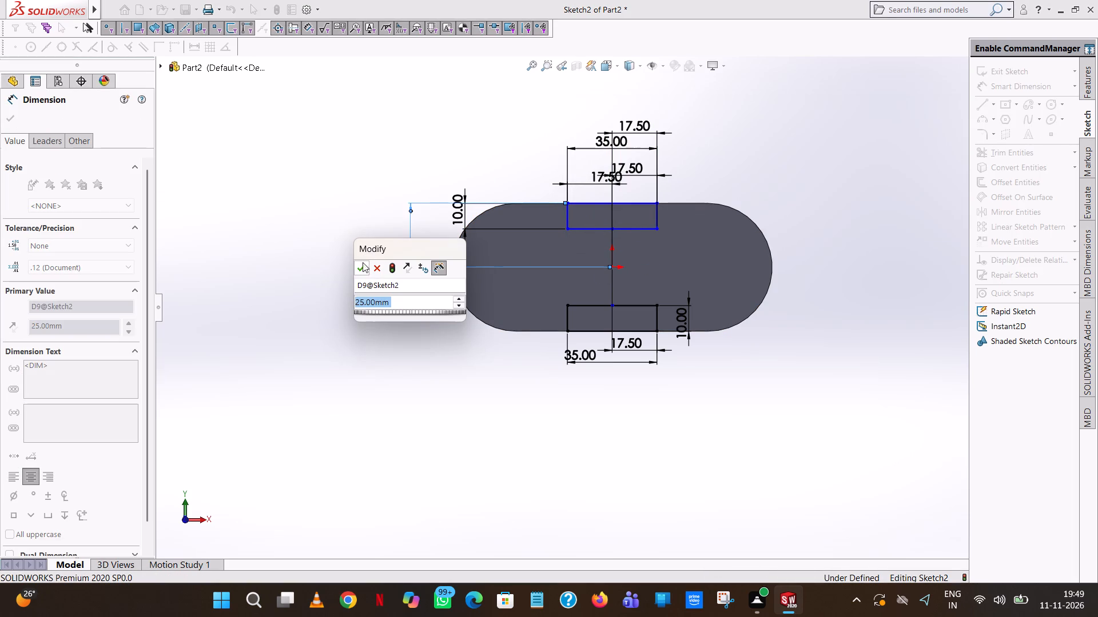
pyautogui.click(363, 265)
pyautogui.click(365, 143)
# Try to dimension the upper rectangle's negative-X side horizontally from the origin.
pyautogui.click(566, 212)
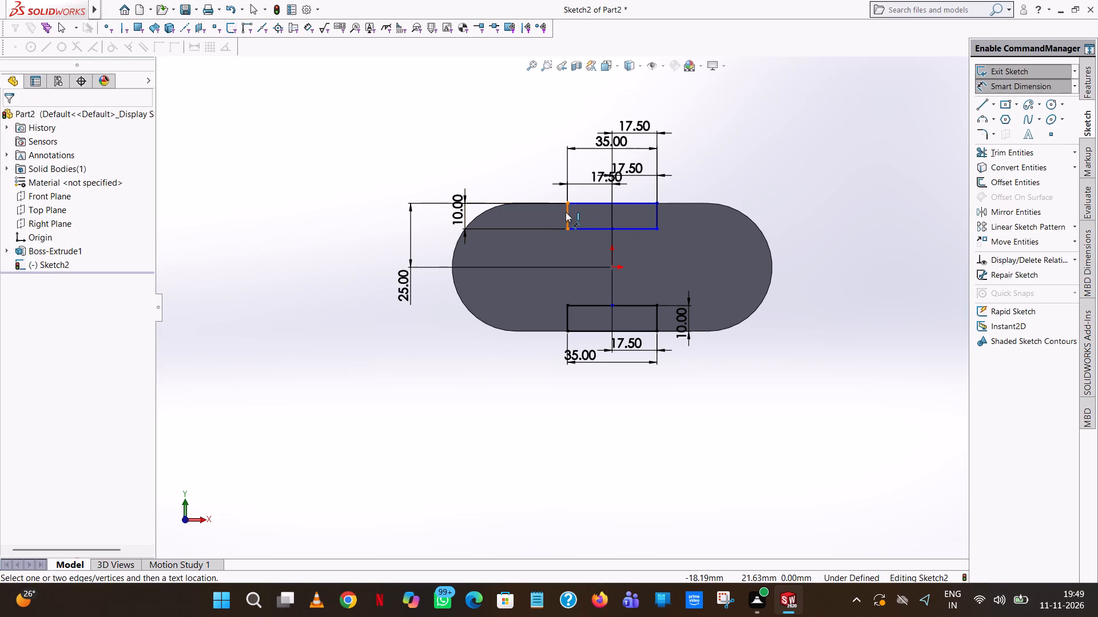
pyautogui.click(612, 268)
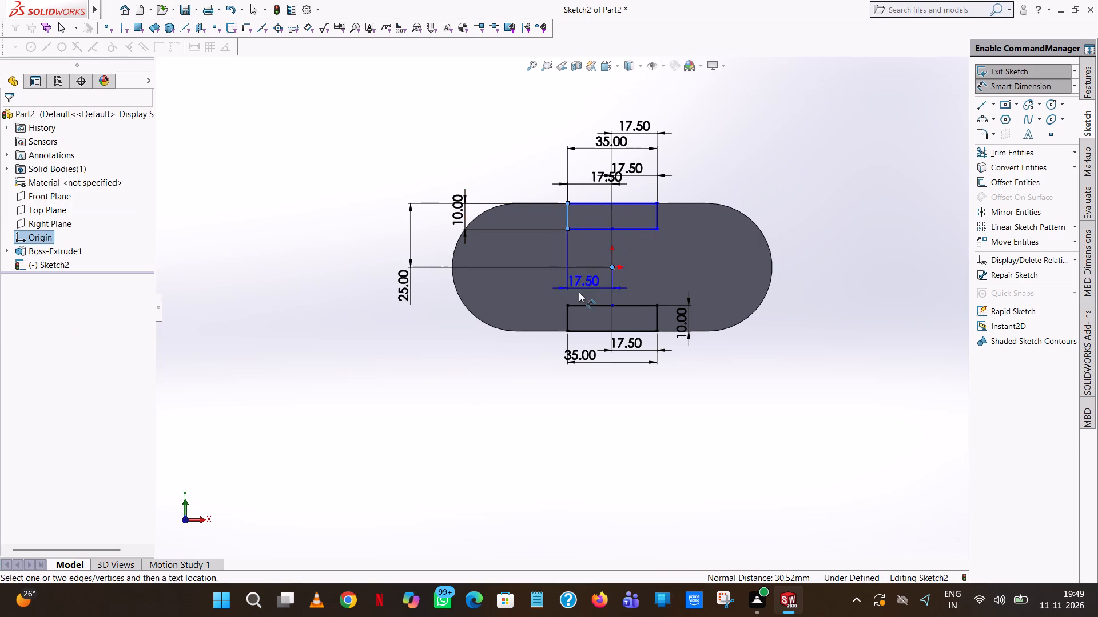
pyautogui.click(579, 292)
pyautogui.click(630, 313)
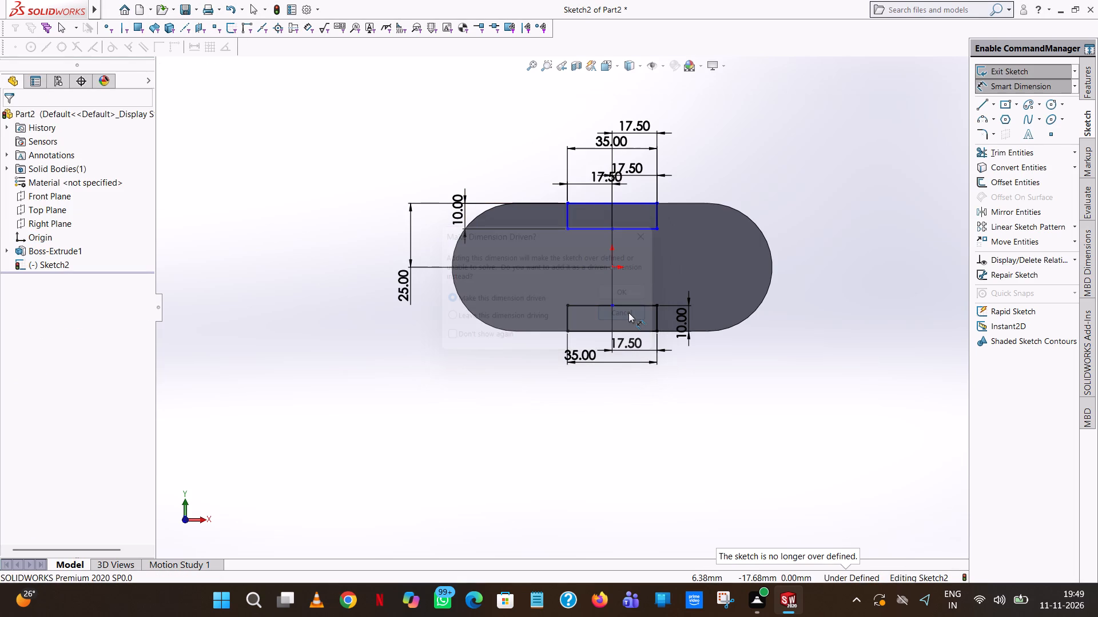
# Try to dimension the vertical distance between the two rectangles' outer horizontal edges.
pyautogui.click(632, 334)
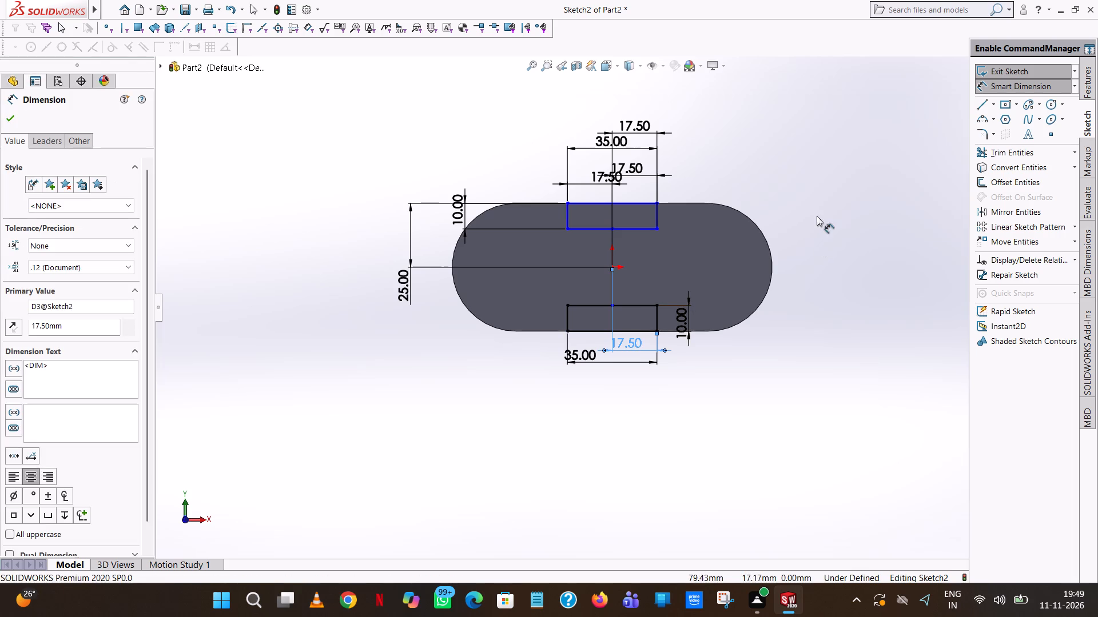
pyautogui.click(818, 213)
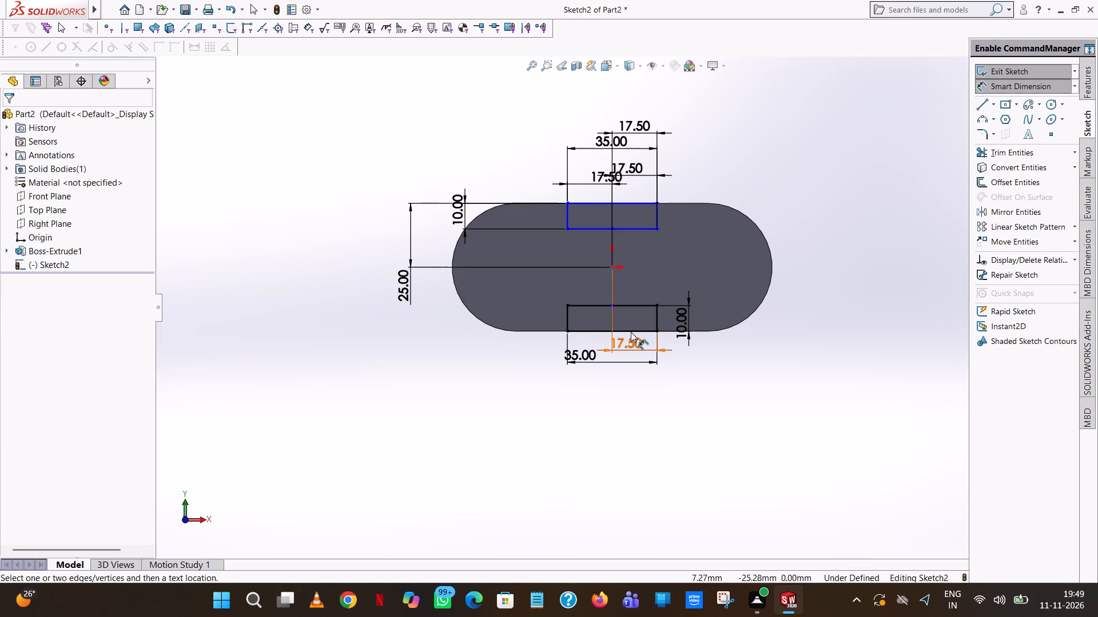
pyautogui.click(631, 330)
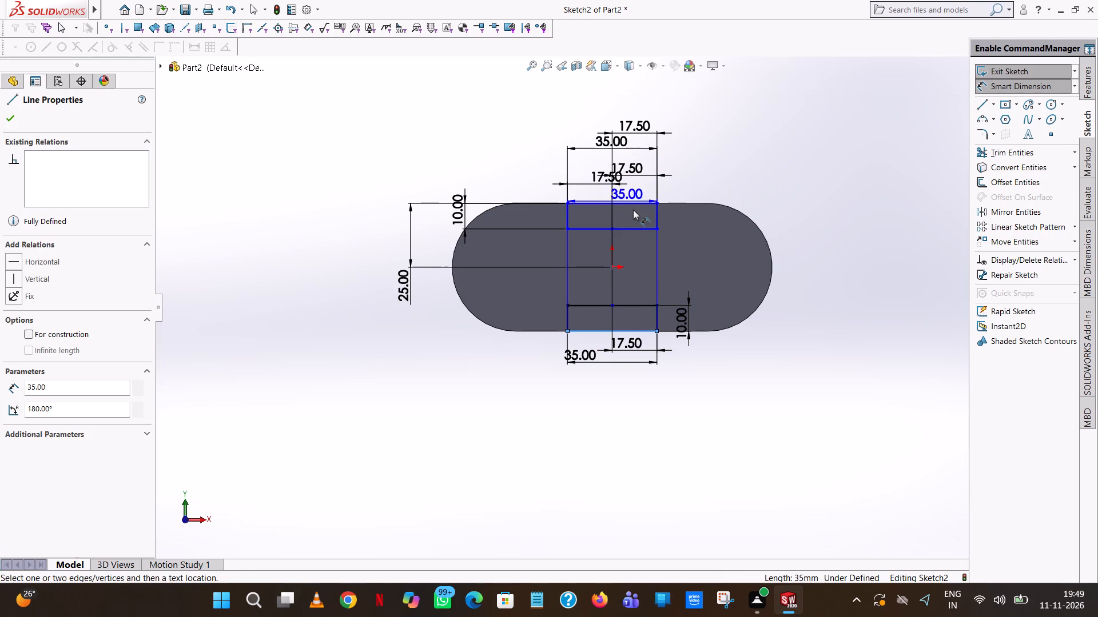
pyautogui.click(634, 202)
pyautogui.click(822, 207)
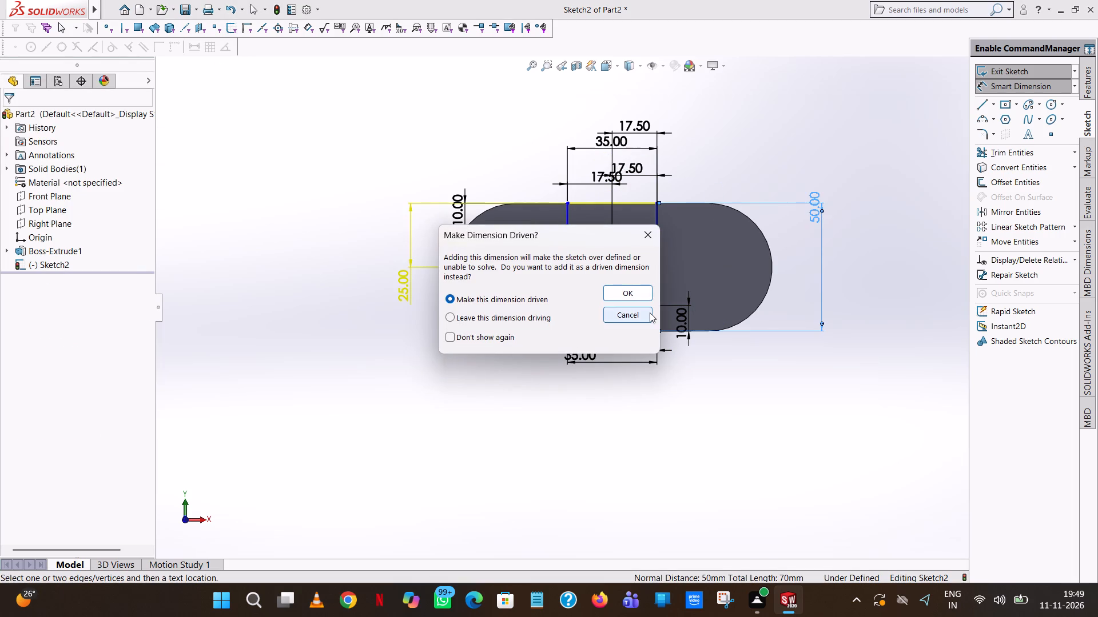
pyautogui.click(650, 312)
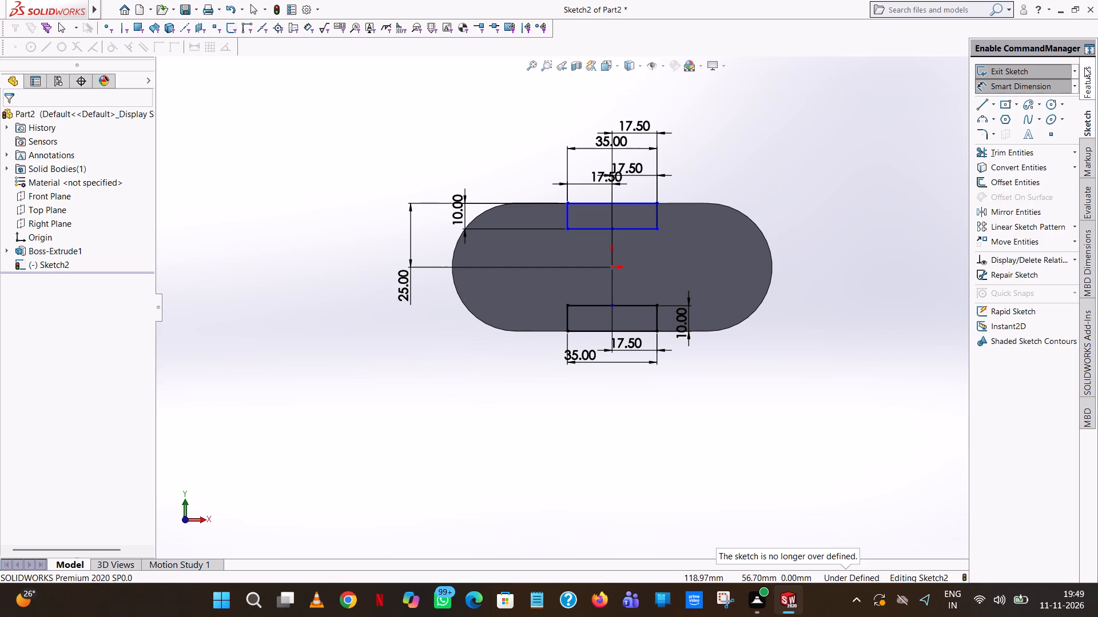
# Extrude both sketched rectangles as a blind boss 5 mm outward from the front face, merged with the body.
pyautogui.click(1084, 67)
pyautogui.click(1044, 69)
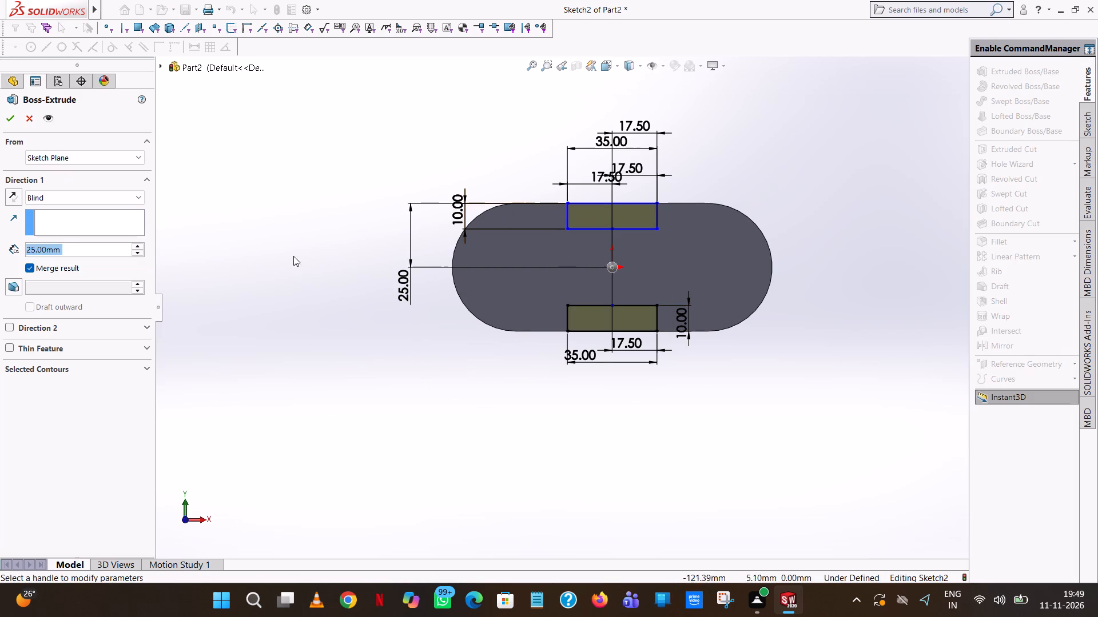
pyautogui.moveTo(254, 231); pyautogui.dragTo(317, 479, button='middle')
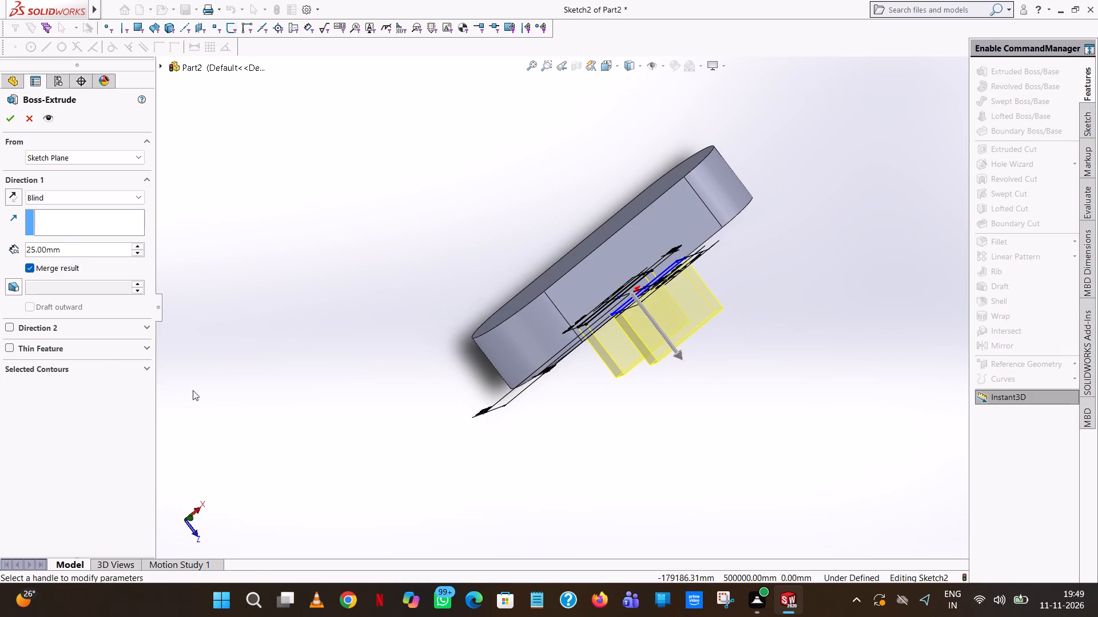
pyautogui.doubleClick(73, 253)
pyautogui.press('5')
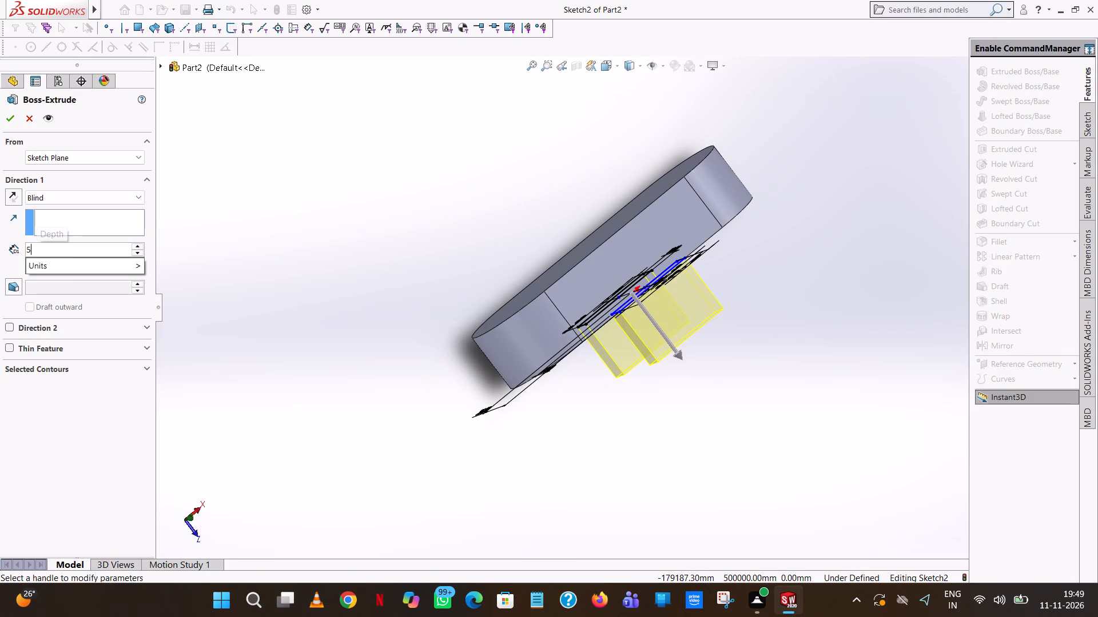
pyautogui.press('Return')
pyautogui.click(14, 122)
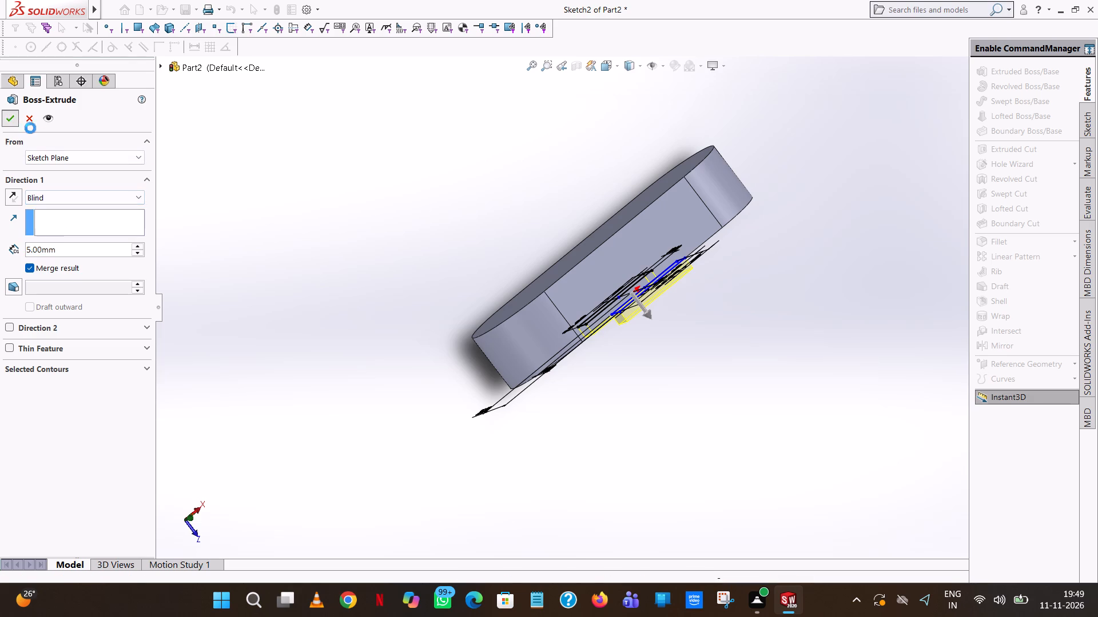
pyautogui.click(352, 177)
# Examine the two extruded rectangular pads on the body's front face from several angles.
pyautogui.moveTo(698, 334); pyautogui.dragTo(506, 242, button='middle')
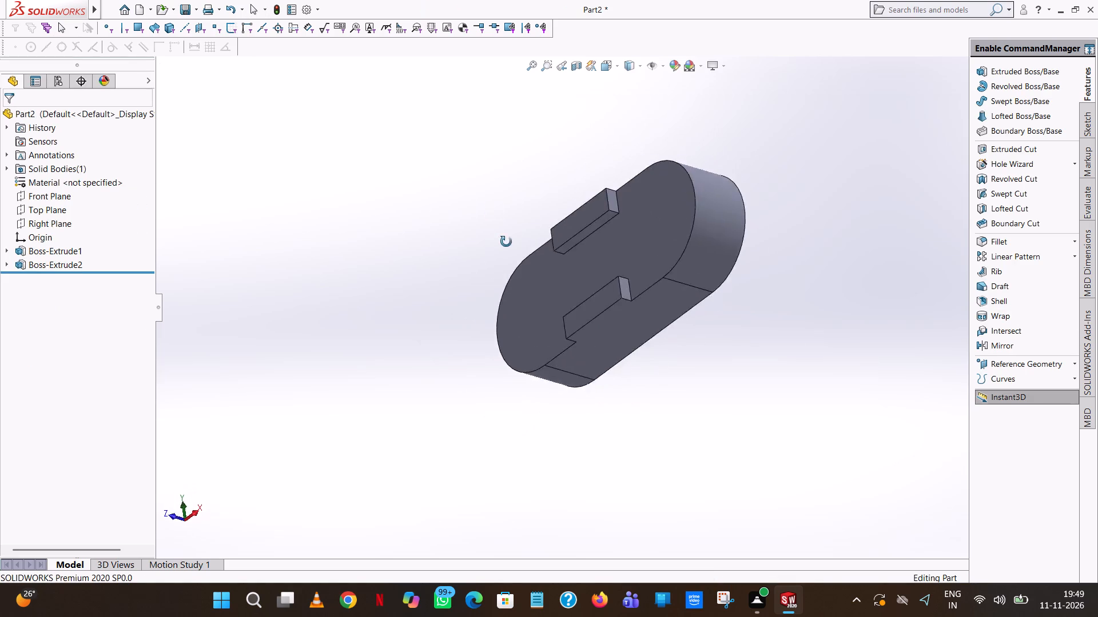
pyautogui.moveTo(506, 242); pyautogui.dragTo(605, 382, button='middle')
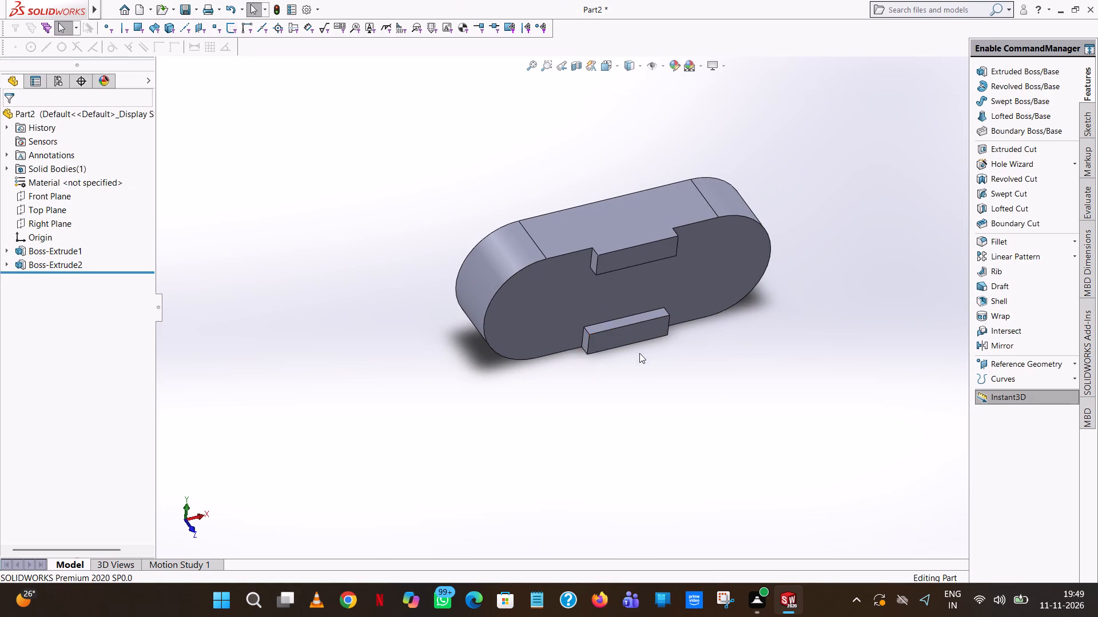
pyautogui.scroll(1, 646, 356)
pyautogui.moveTo(646, 356); pyautogui.dragTo(619, 252, button='middle')
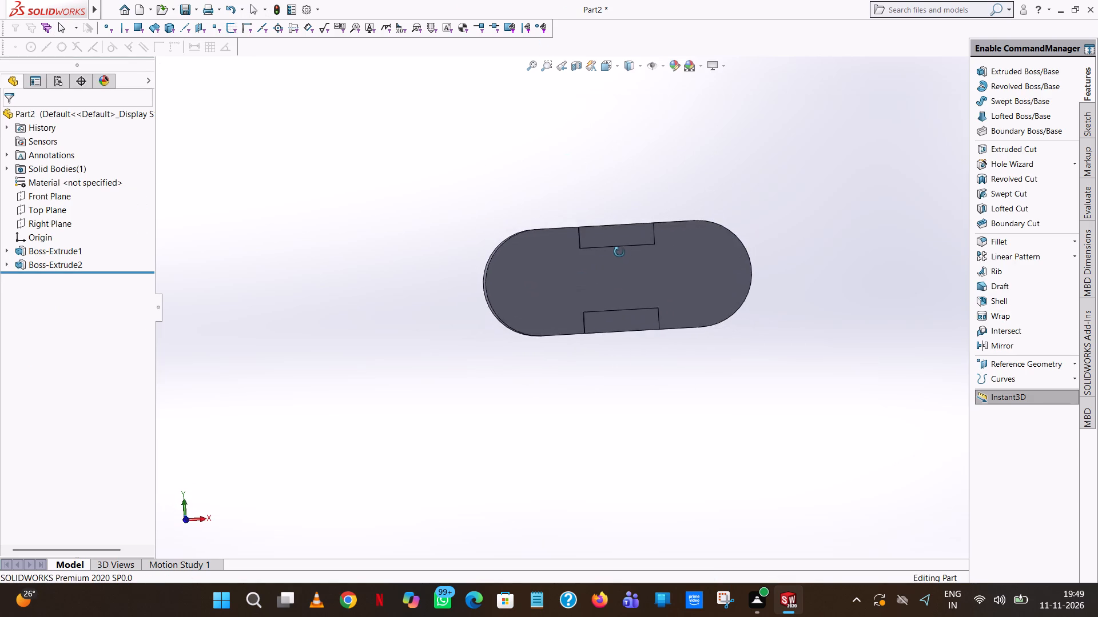
pyautogui.moveTo(619, 252); pyautogui.dragTo(624, 256, button='middle')
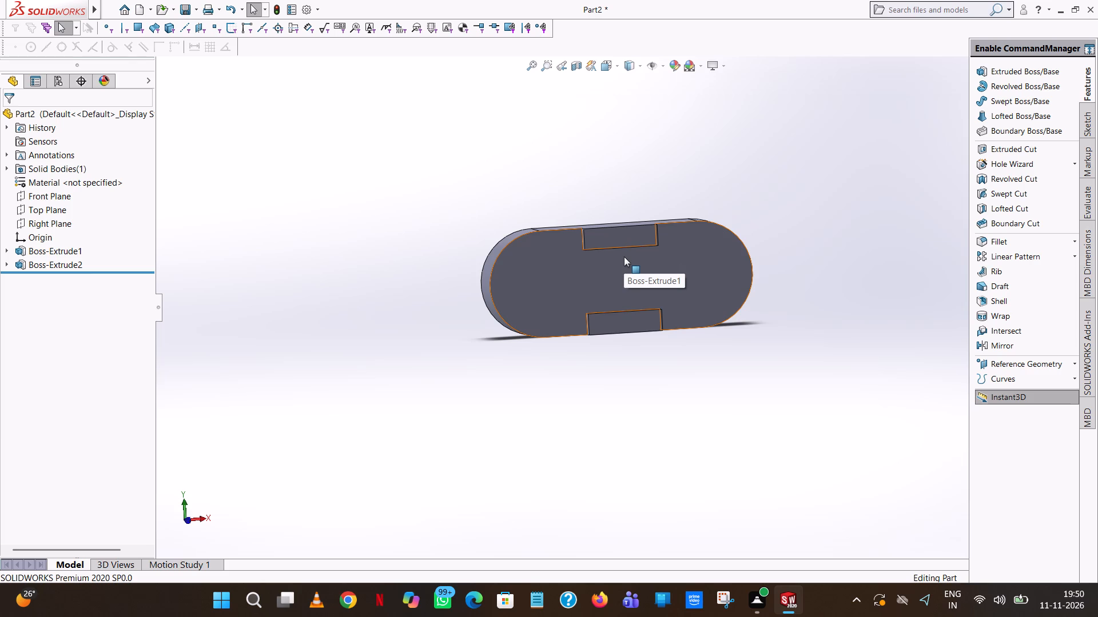
pyautogui.moveTo(638, 255); pyautogui.dragTo(799, 347)
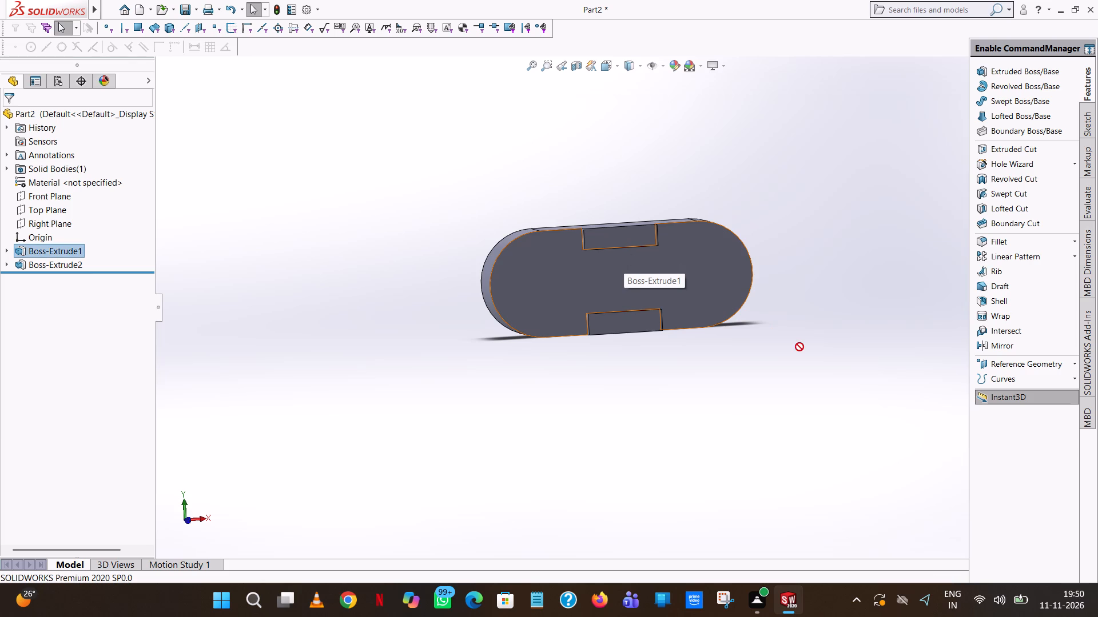
pyautogui.moveTo(799, 347); pyautogui.dragTo(1007, 347)
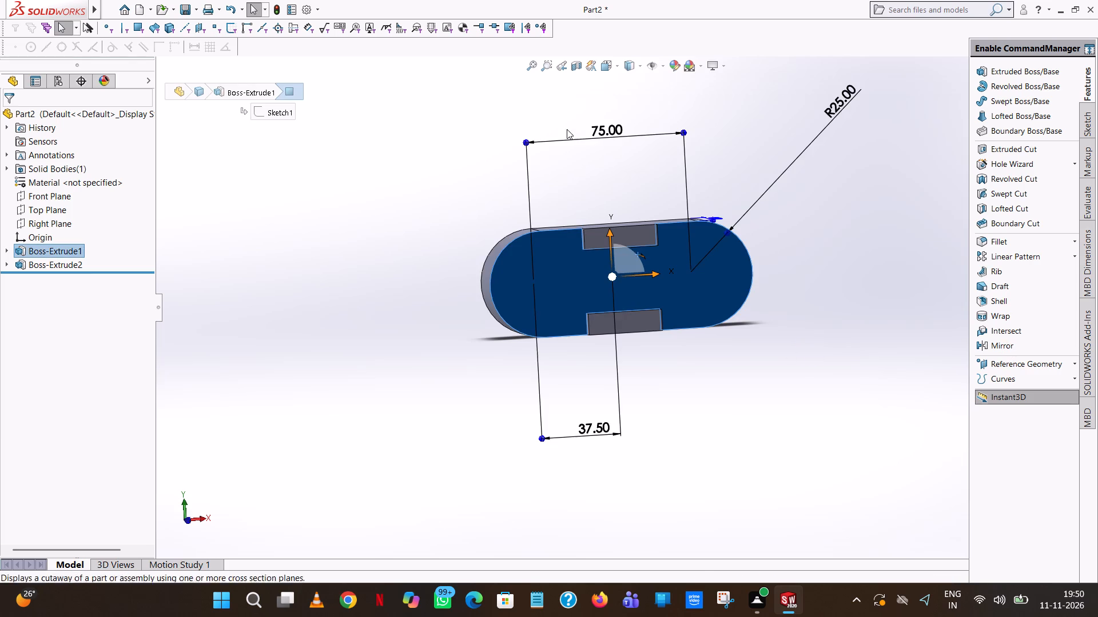
pyautogui.click(420, 178)
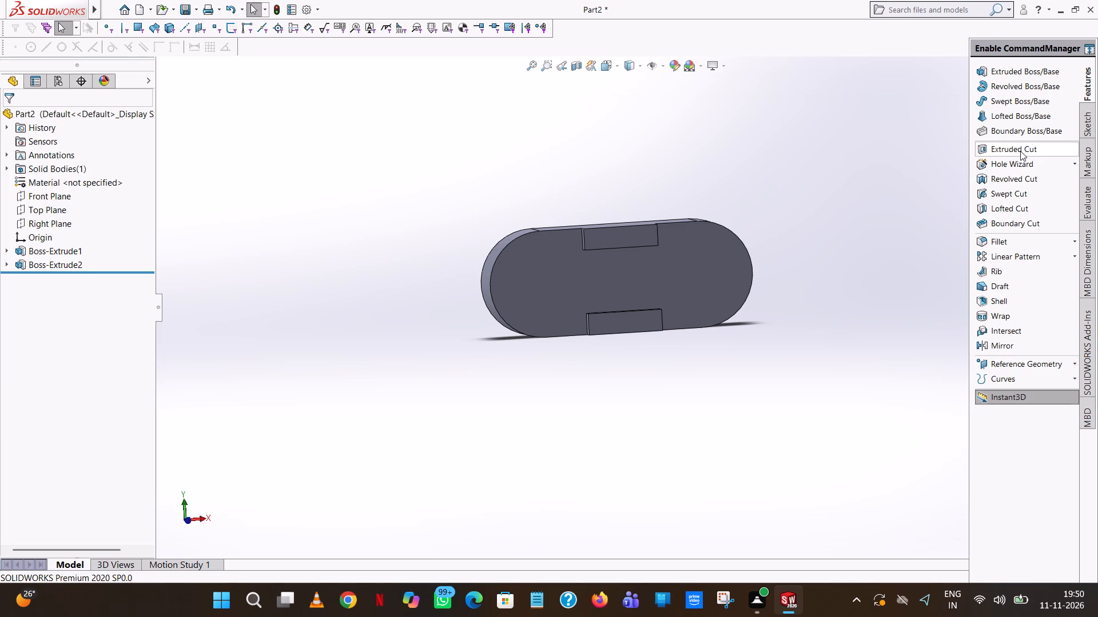
# Start an Extruded Cut sketch on the upper rectangular pad's front face and view it face-on.
pyautogui.click(1020, 151)
pyautogui.click(628, 230)
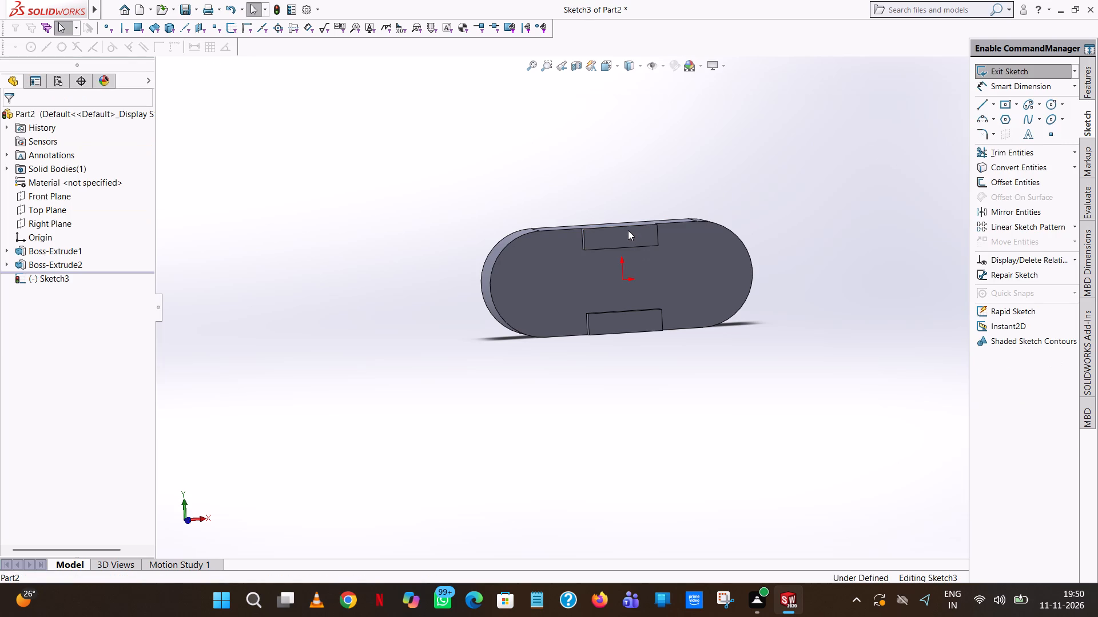
pyautogui.click(615, 71)
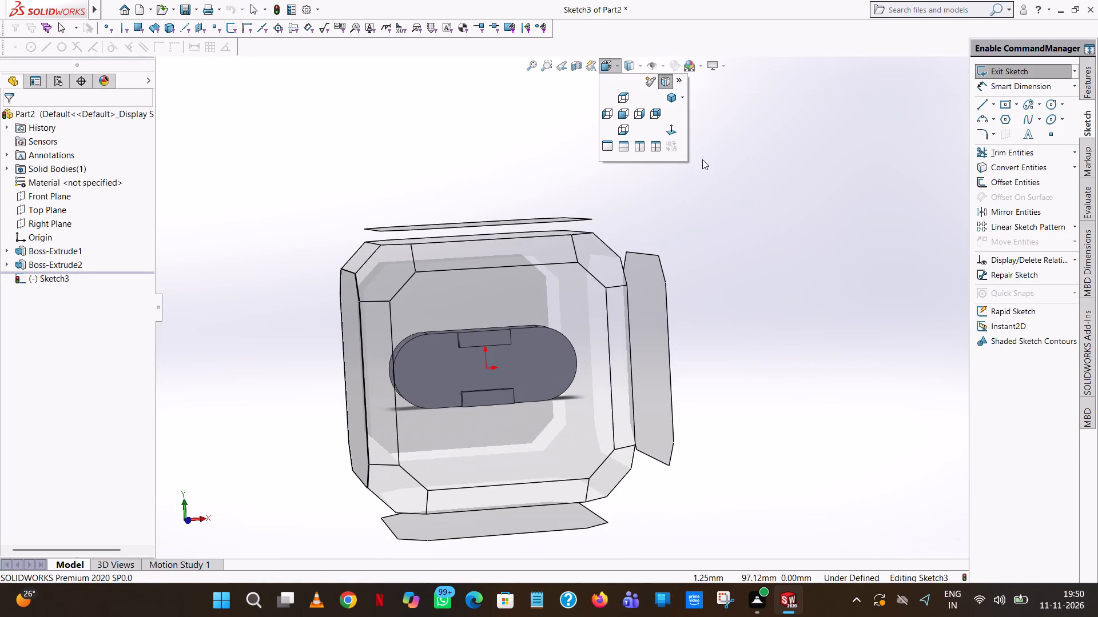
pyautogui.click(672, 132)
pyautogui.scroll(-4, 636, 243)
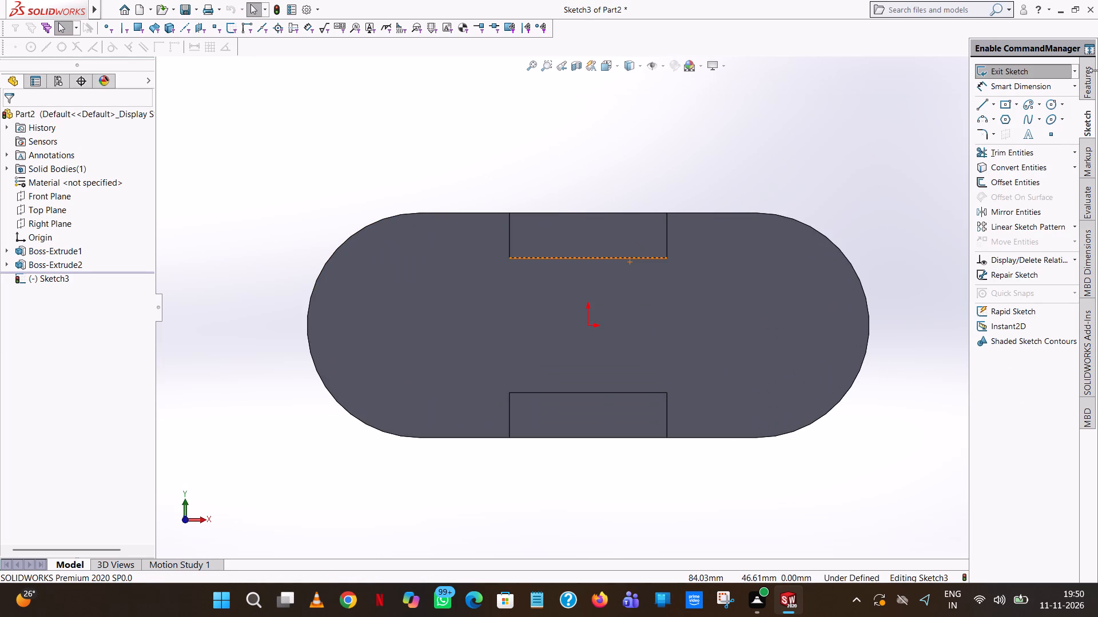
# Sketch a 5 mm vertical line from the midpoint of the lower pad's outer edge toward the origin.
pyautogui.click(985, 105)
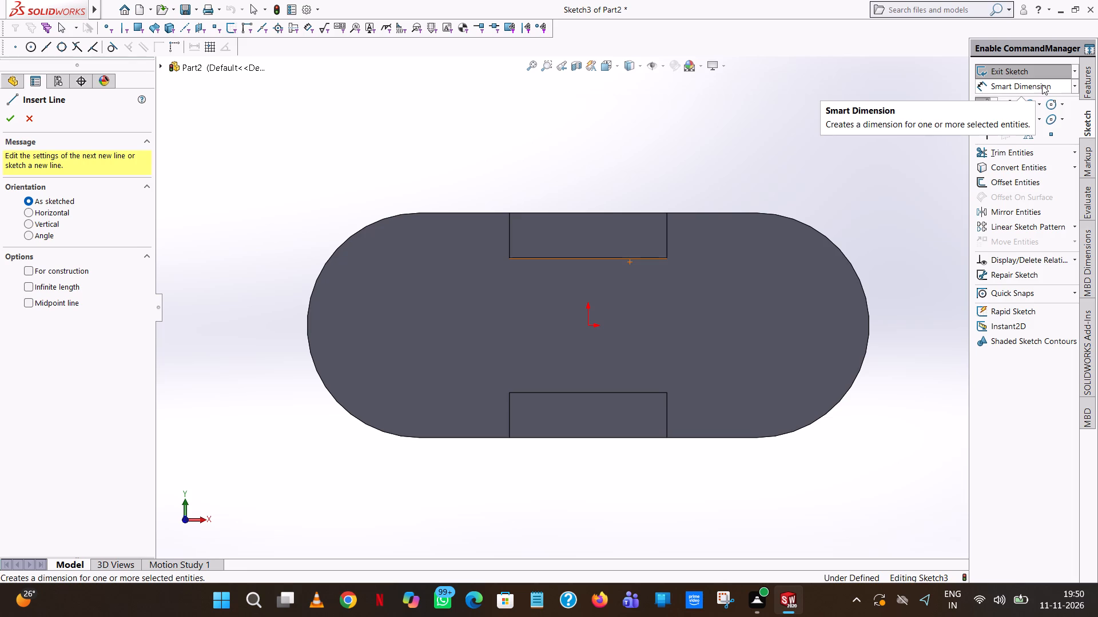
pyautogui.click(587, 438)
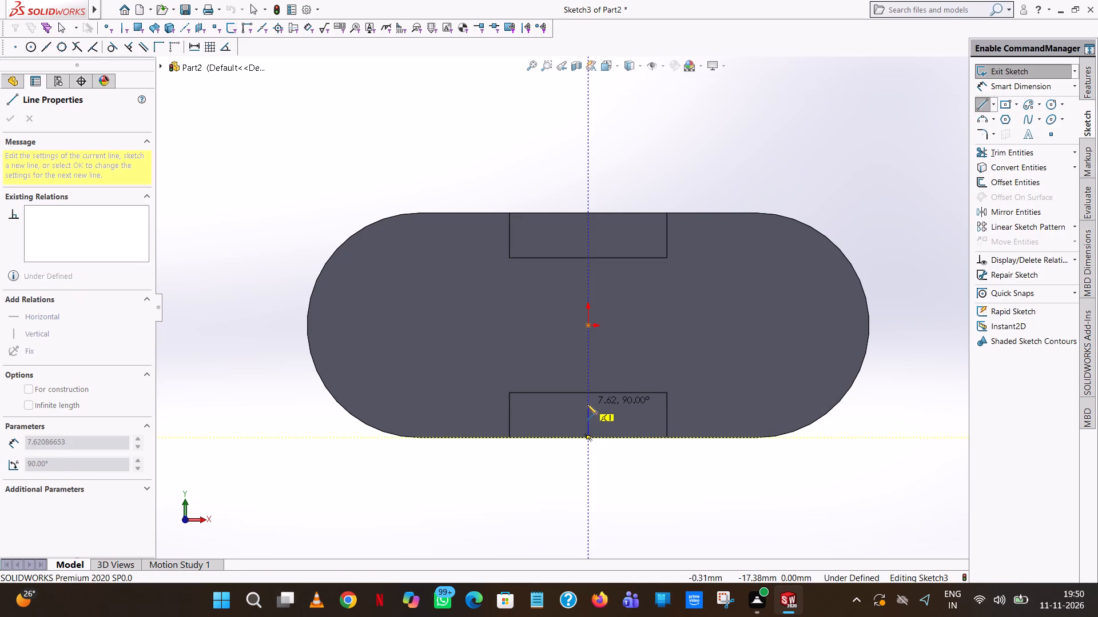
pyautogui.click(587, 404)
pyautogui.press('5')
pyautogui.press('Return')
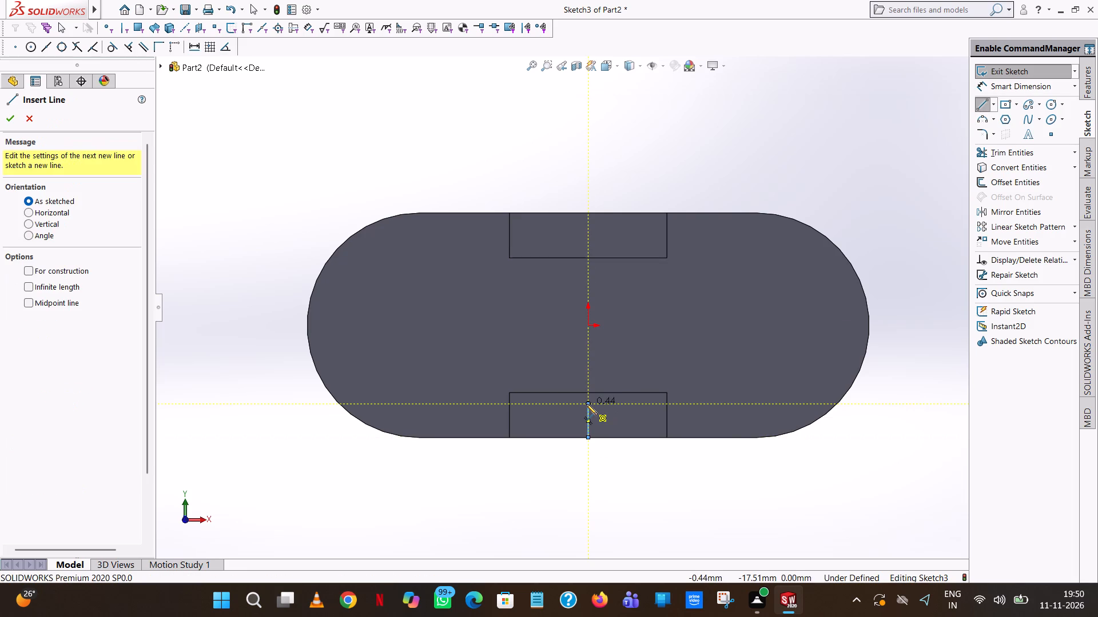
pyautogui.rightClick(586, 404)
pyautogui.click(629, 409)
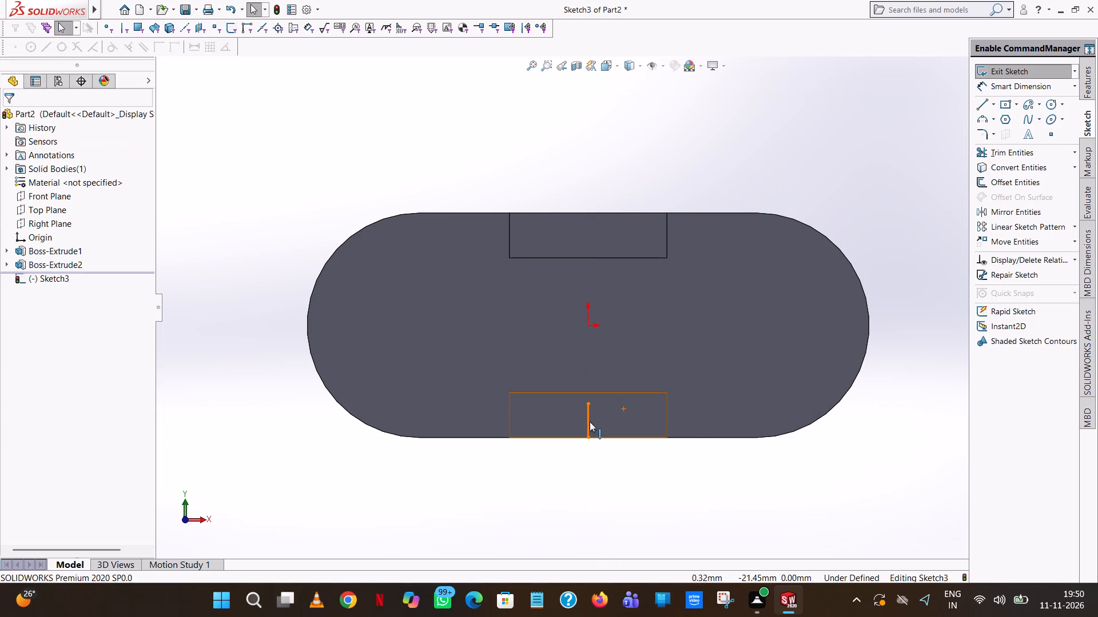
pyautogui.click(590, 422)
pyautogui.press('5')
pyautogui.press('Return')
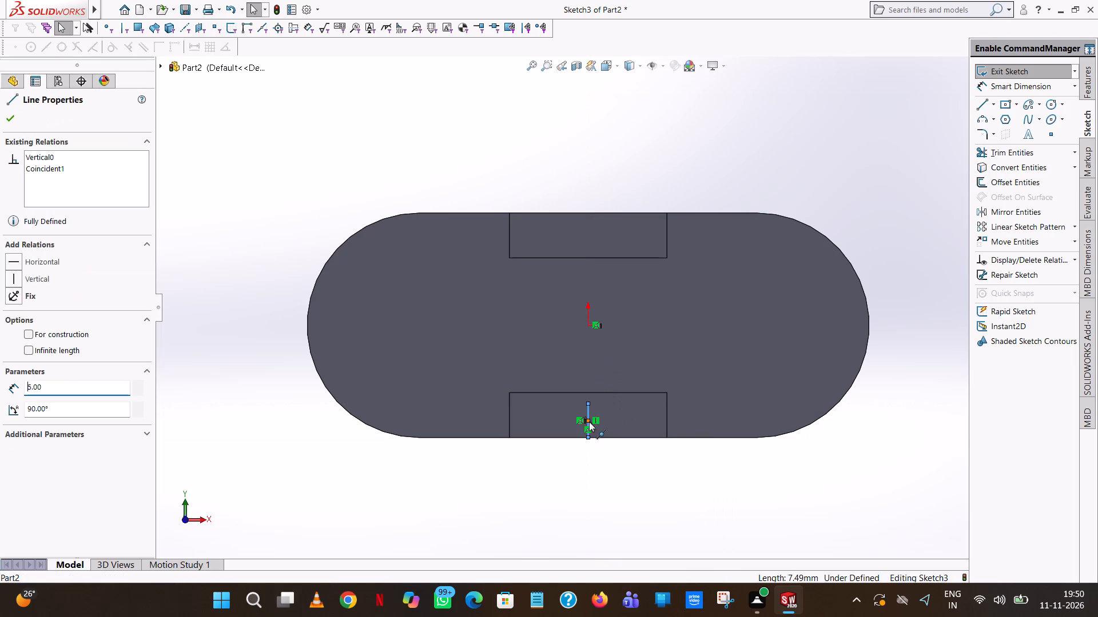
pyautogui.click(770, 139)
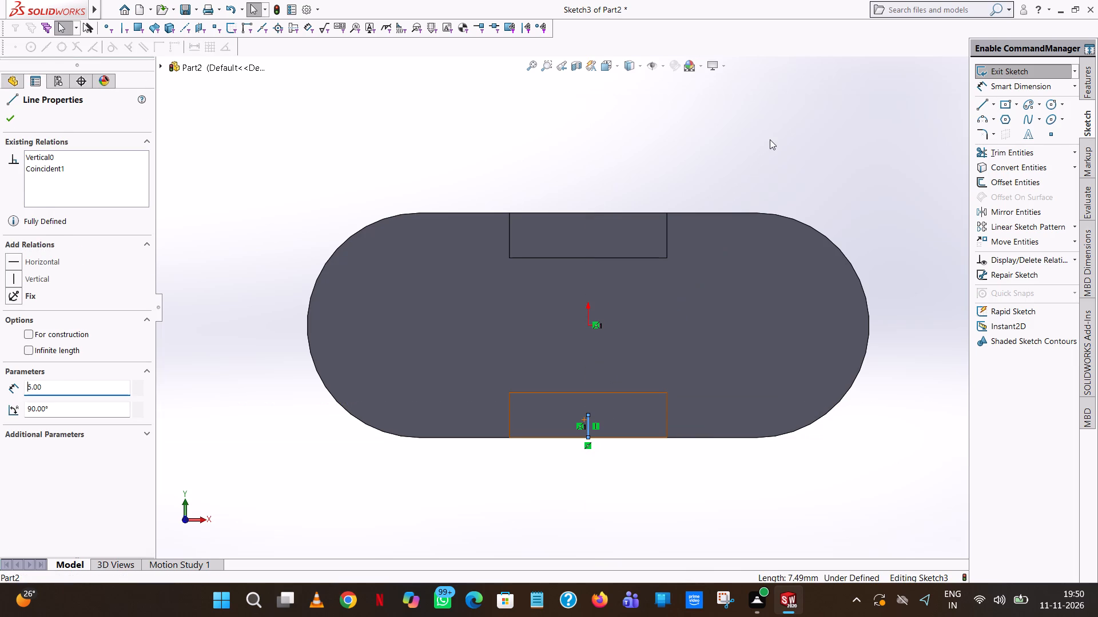
# Sketch a 7.5 mm horizontal line in the positive X direction from the vertical line's inner end.
pyautogui.click(980, 102)
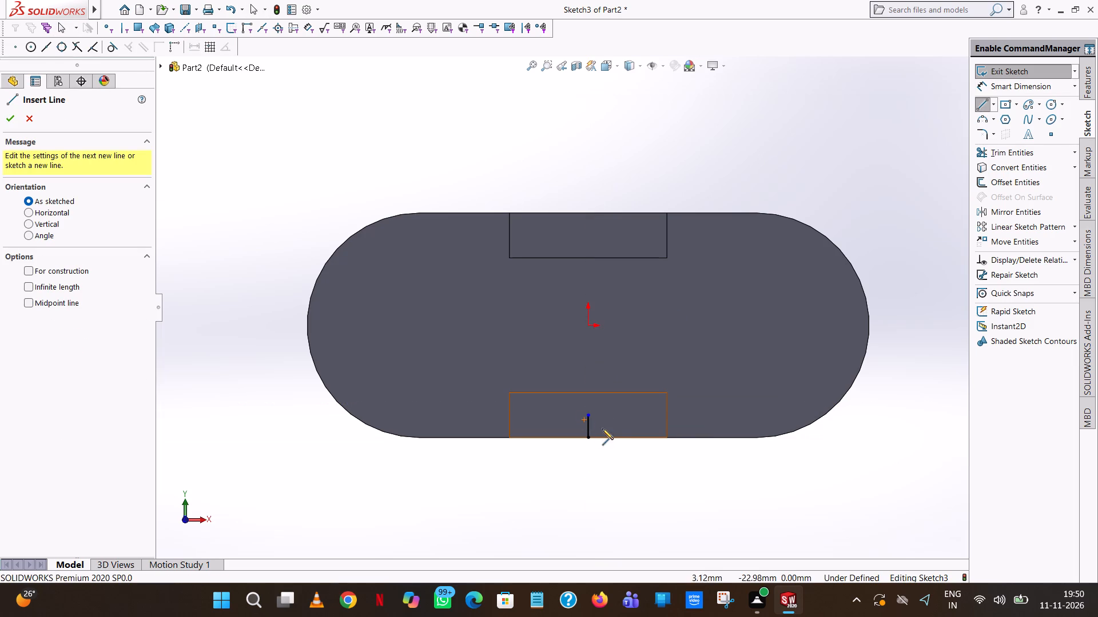
pyautogui.click(591, 414)
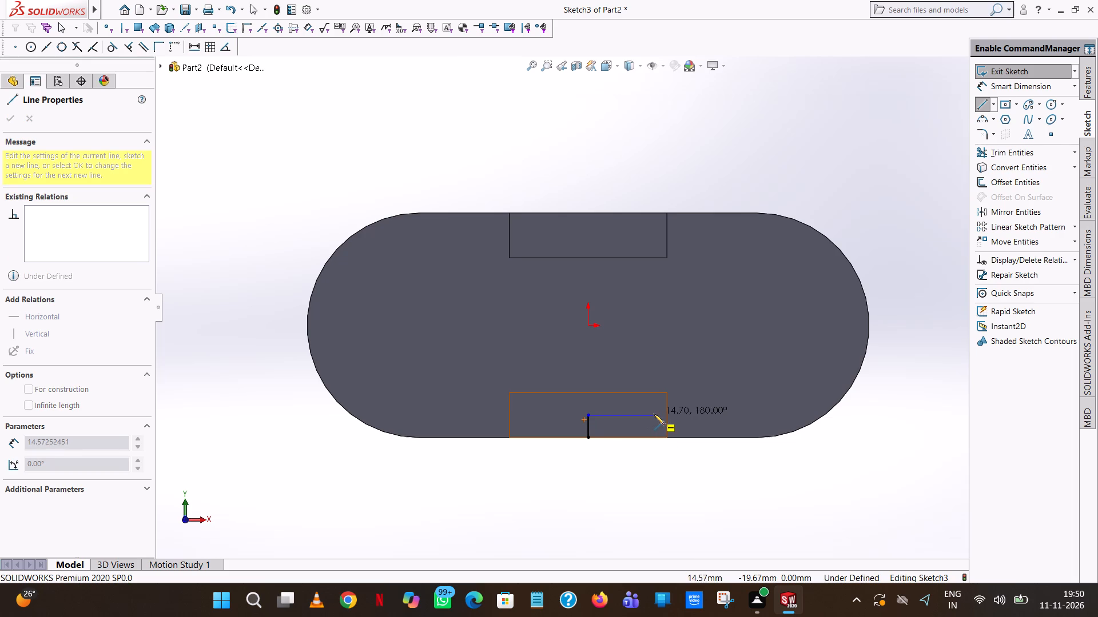
pyautogui.click(654, 414)
pyautogui.rightClick(652, 414)
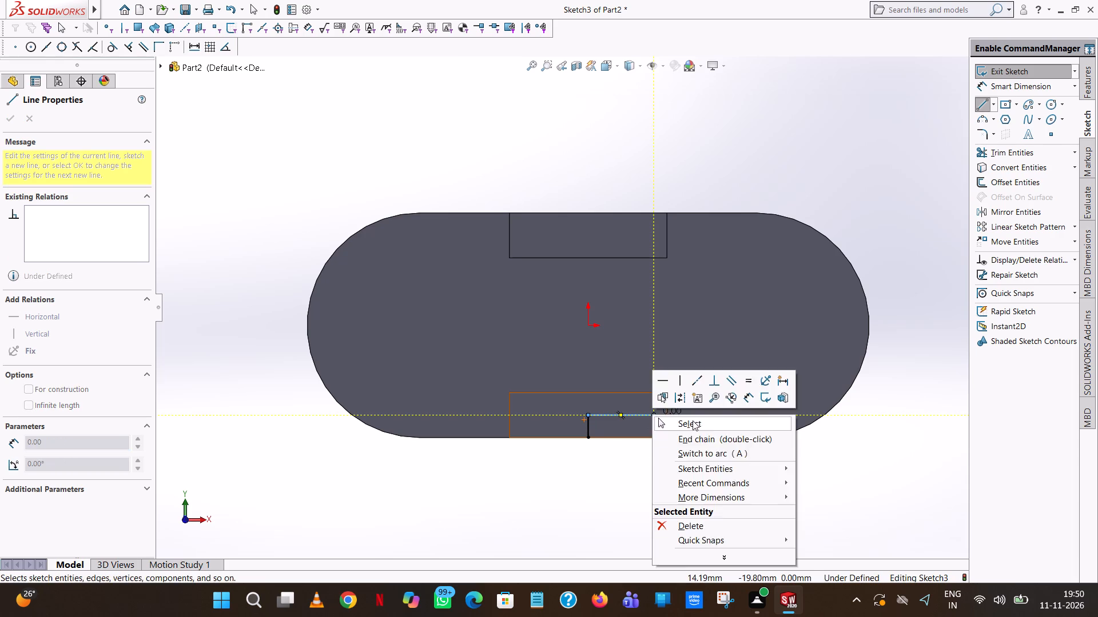
pyautogui.click(693, 420)
pyautogui.click(638, 413)
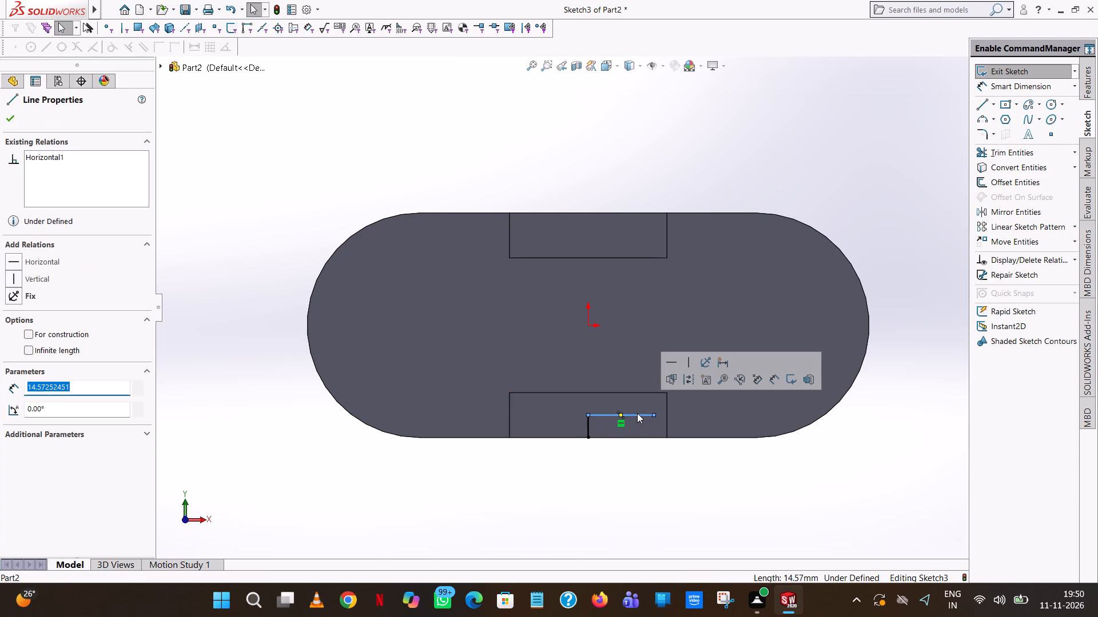
pyautogui.write('15/2')
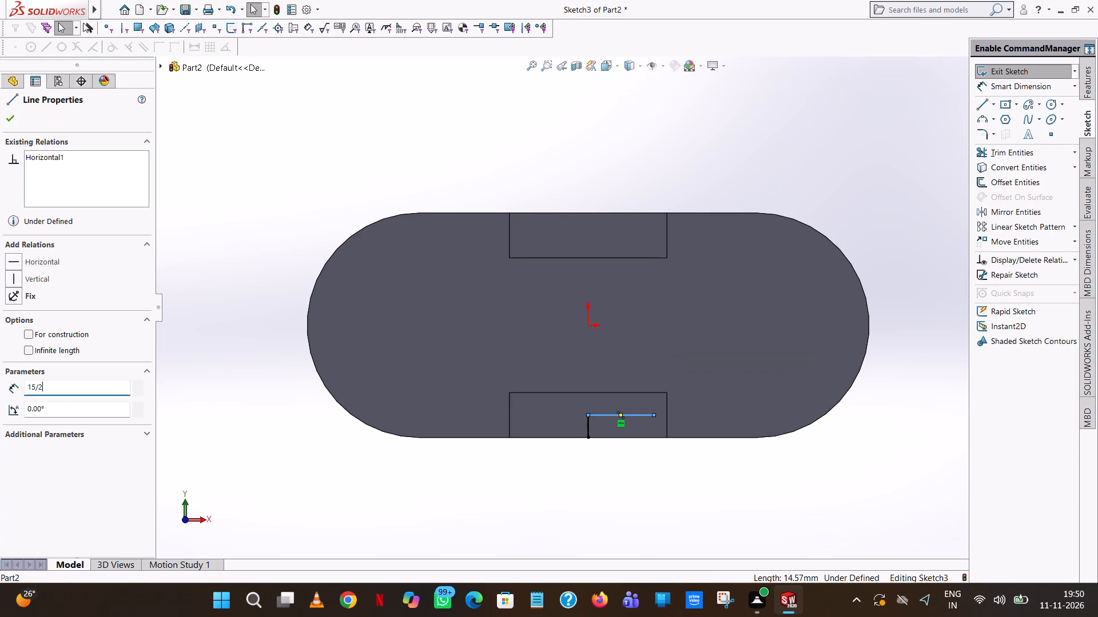
pyautogui.press('Return')
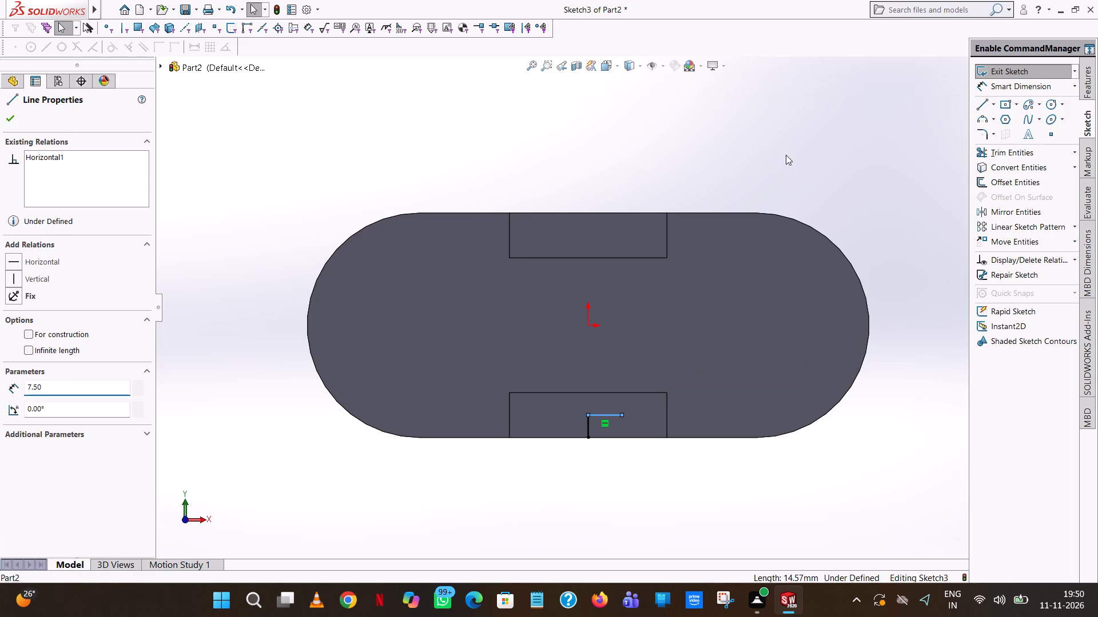
pyautogui.click(786, 149)
# Close the profile into a rectangle 15 mm wide and about 6.5 mm tall, extending past the lower pad's outer edge.
pyautogui.click(983, 103)
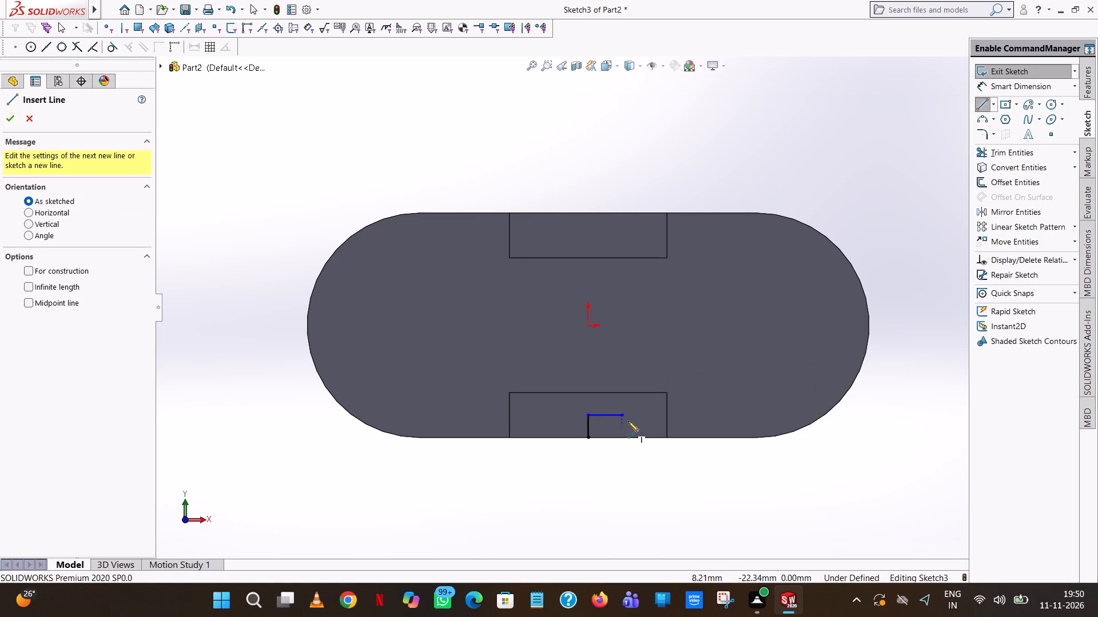
pyautogui.click(623, 416)
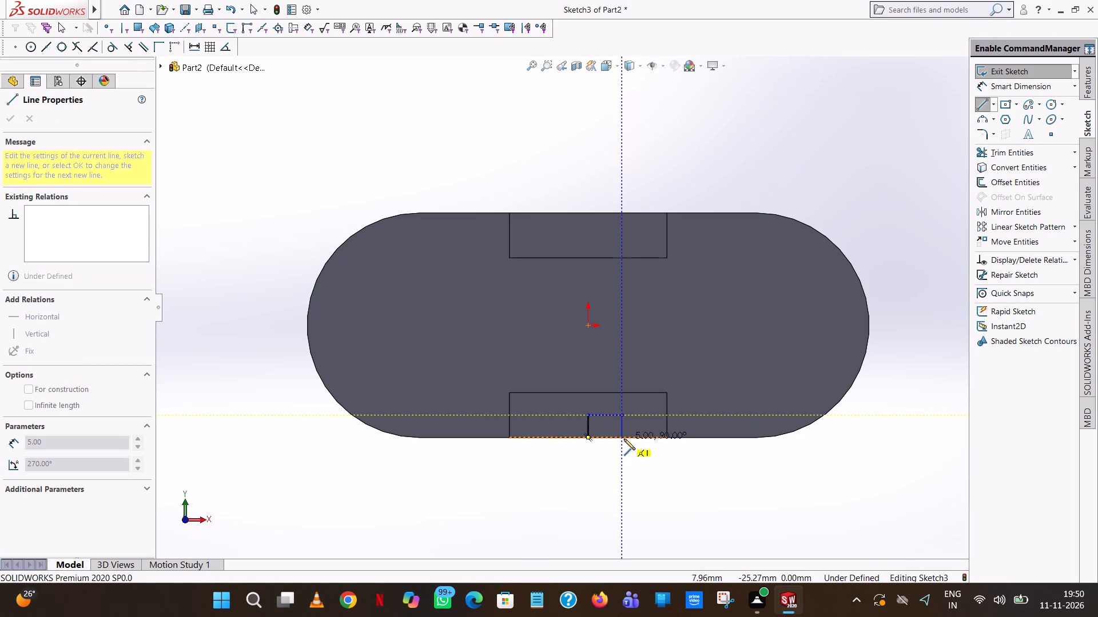
pyautogui.click(623, 444)
pyautogui.click(552, 447)
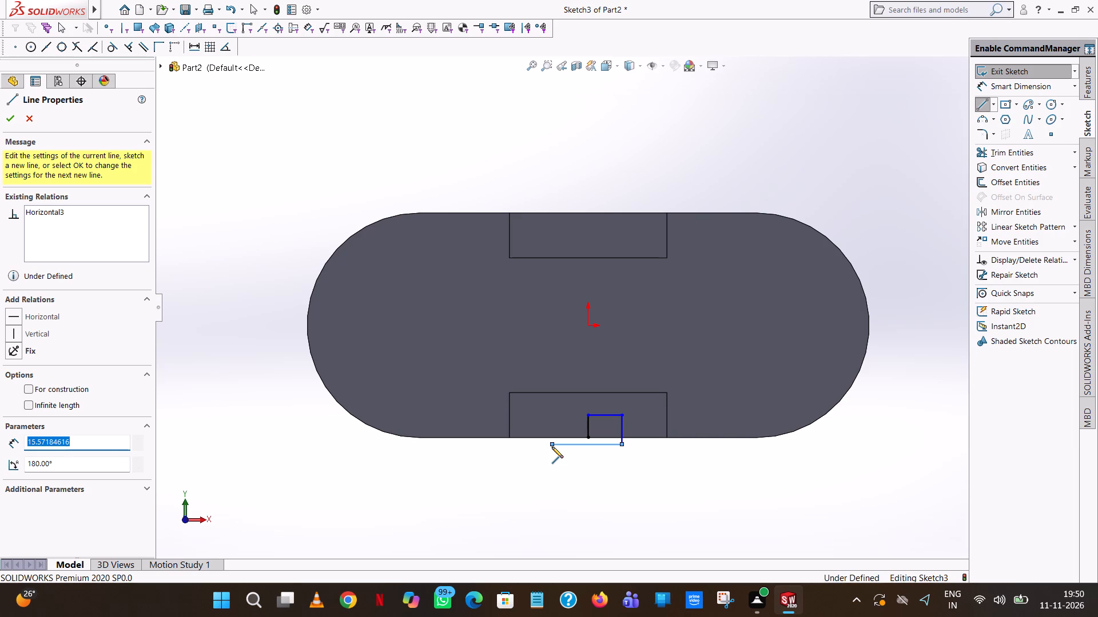
pyautogui.write('15')
pyautogui.press('Return')
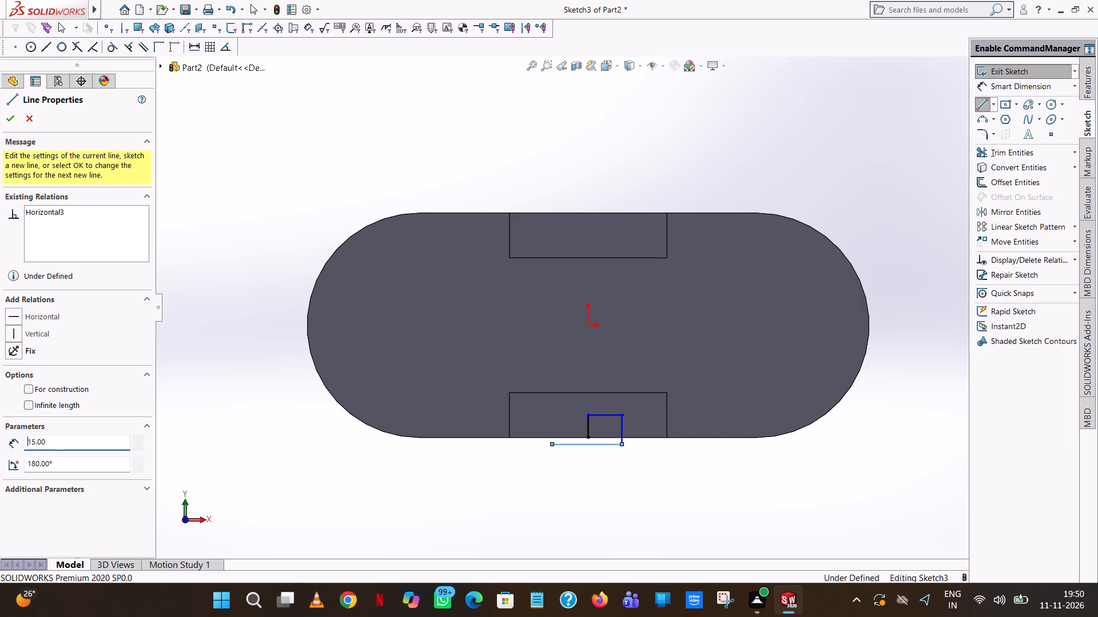
pyautogui.click(556, 417)
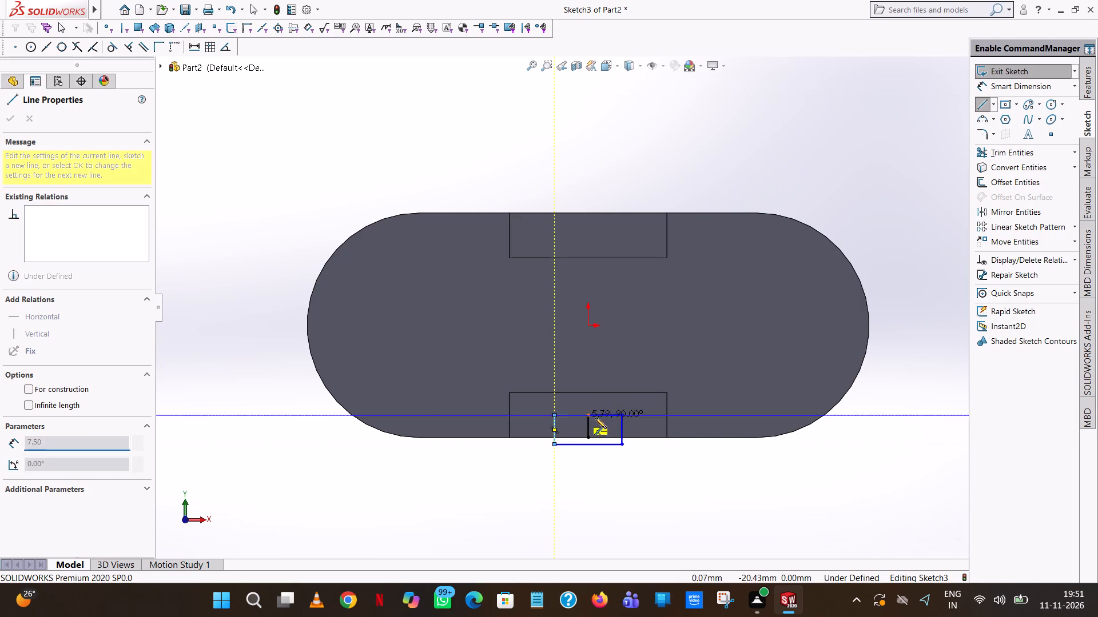
pyautogui.click(589, 415)
pyautogui.rightClick(589, 415)
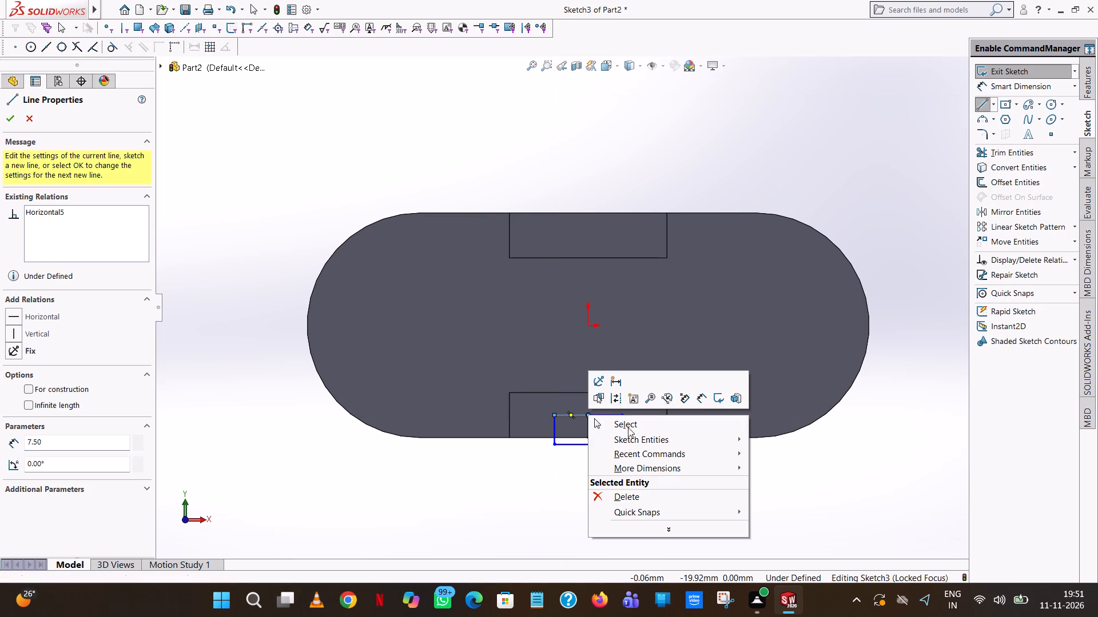
pyautogui.click(631, 422)
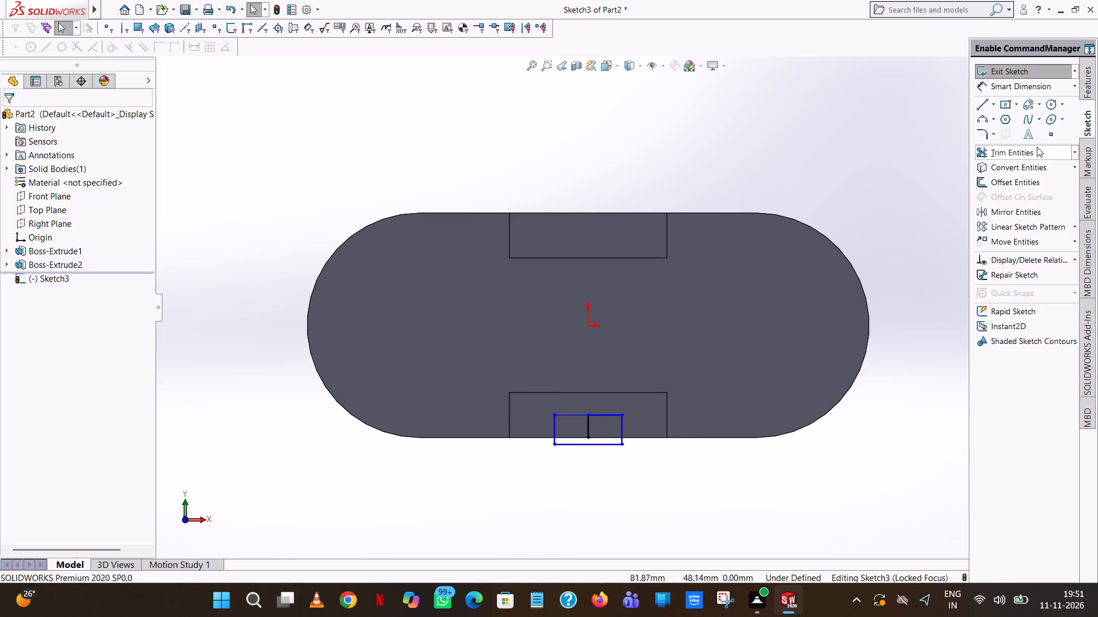
# Trim away the vertical line inside the lower rectangle.
pyautogui.click(1037, 147)
pyautogui.click(590, 430)
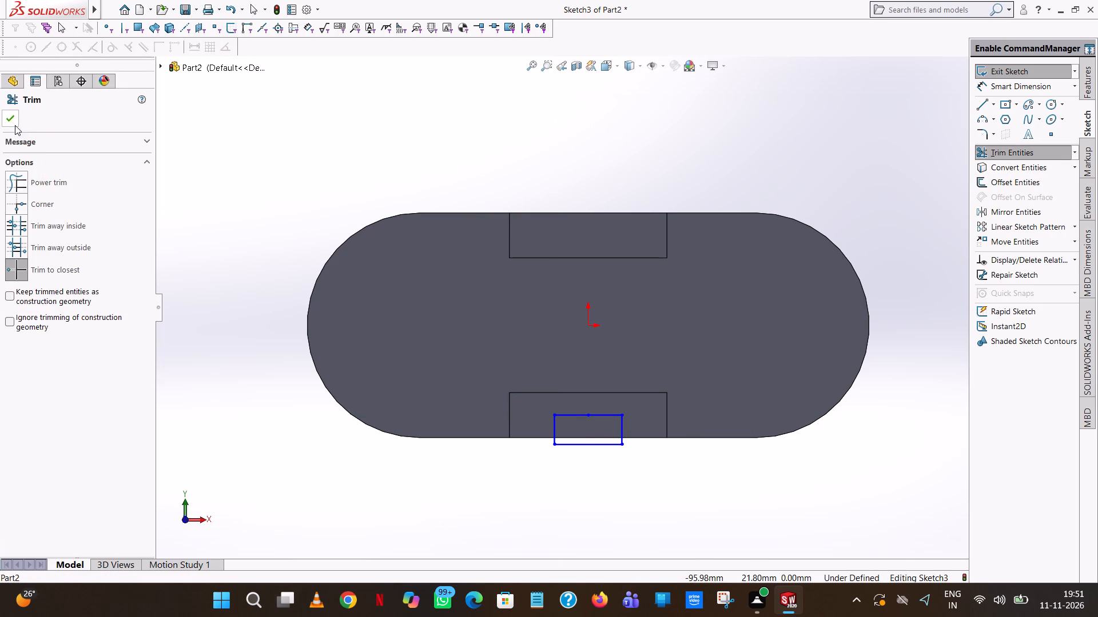
pyautogui.click(13, 122)
# Sketch a horizontal line from the origin in the positive X direction as a mirror axis.
pyautogui.click(988, 102)
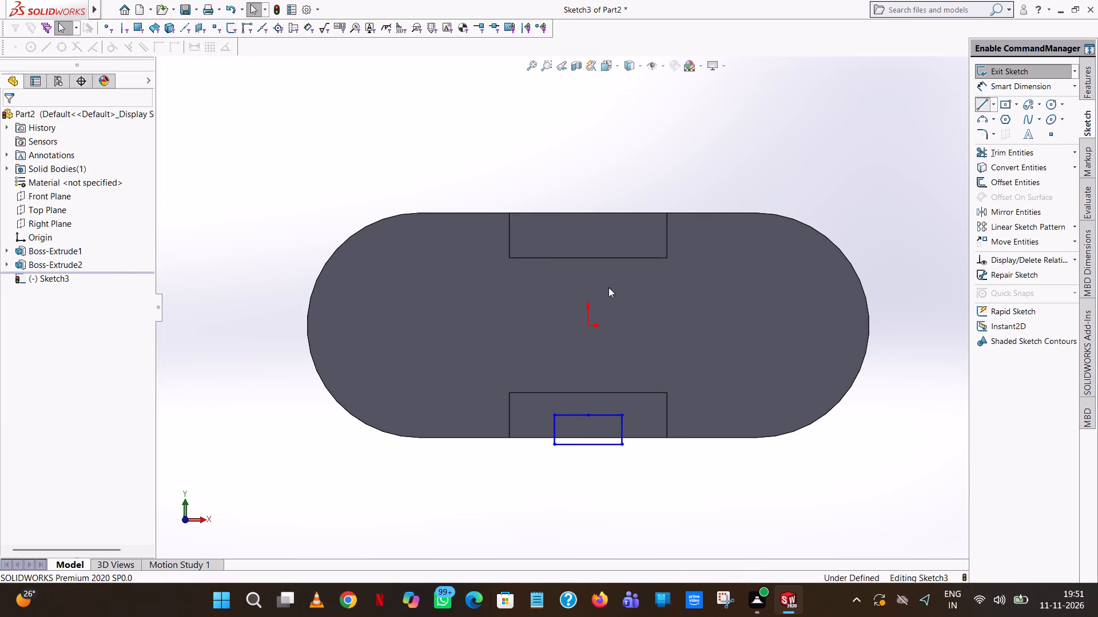
pyautogui.click(589, 326)
pyautogui.click(663, 324)
pyautogui.rightClick(663, 324)
pyautogui.click(694, 333)
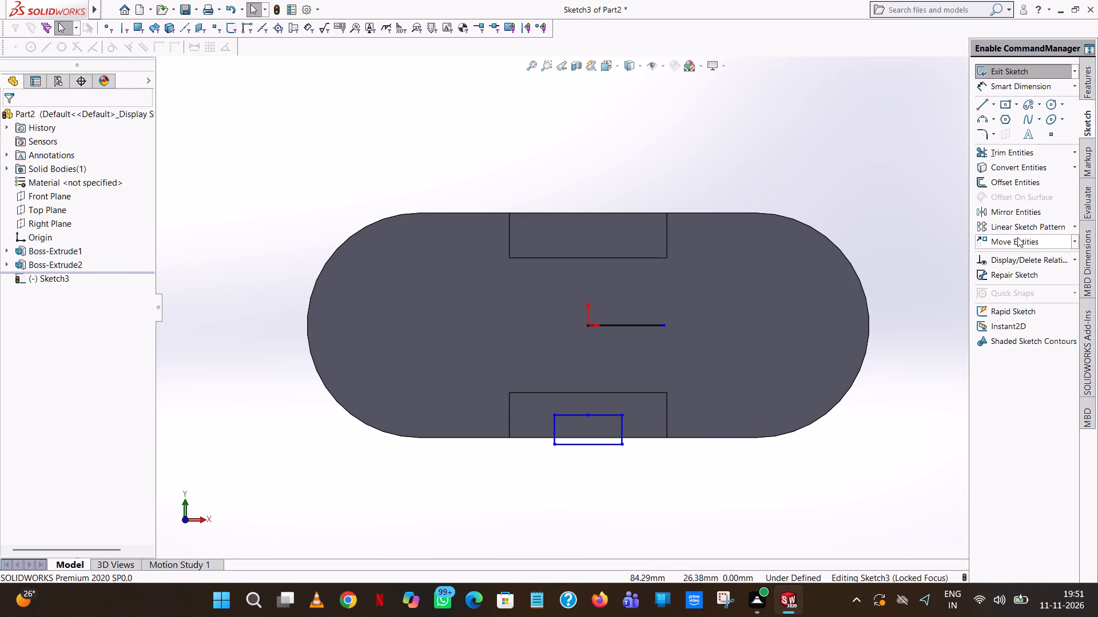
# Mirror the lower rectangle's lines about the horizontal line through the origin onto the upper pad, keeping the original.
pyautogui.click(1004, 215)
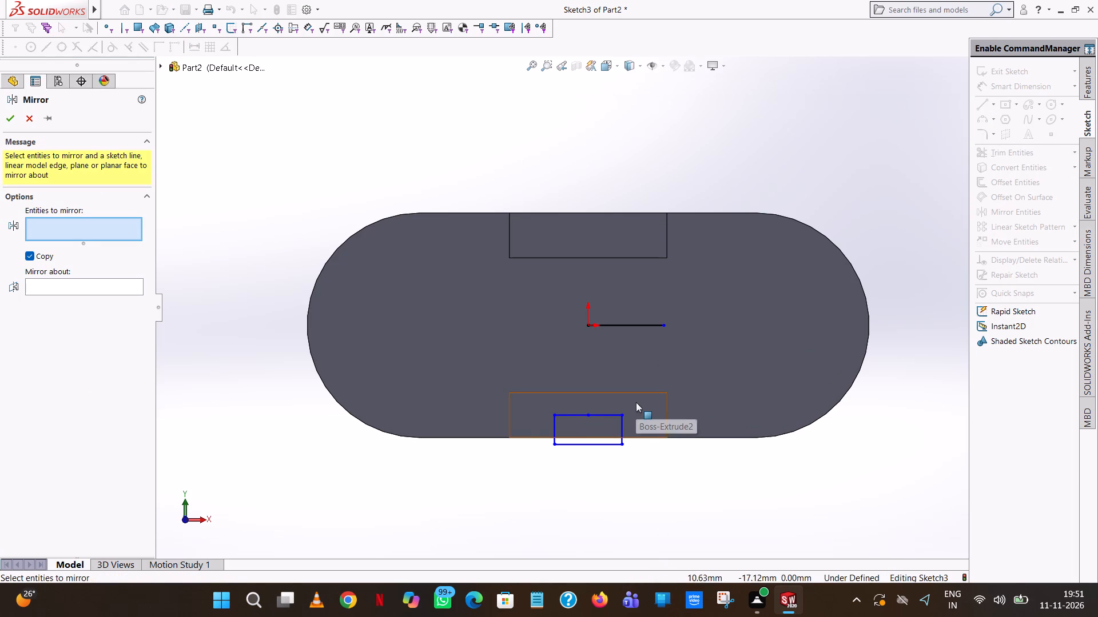
pyautogui.moveTo(636, 402); pyautogui.dragTo(492, 508)
pyautogui.click(79, 334)
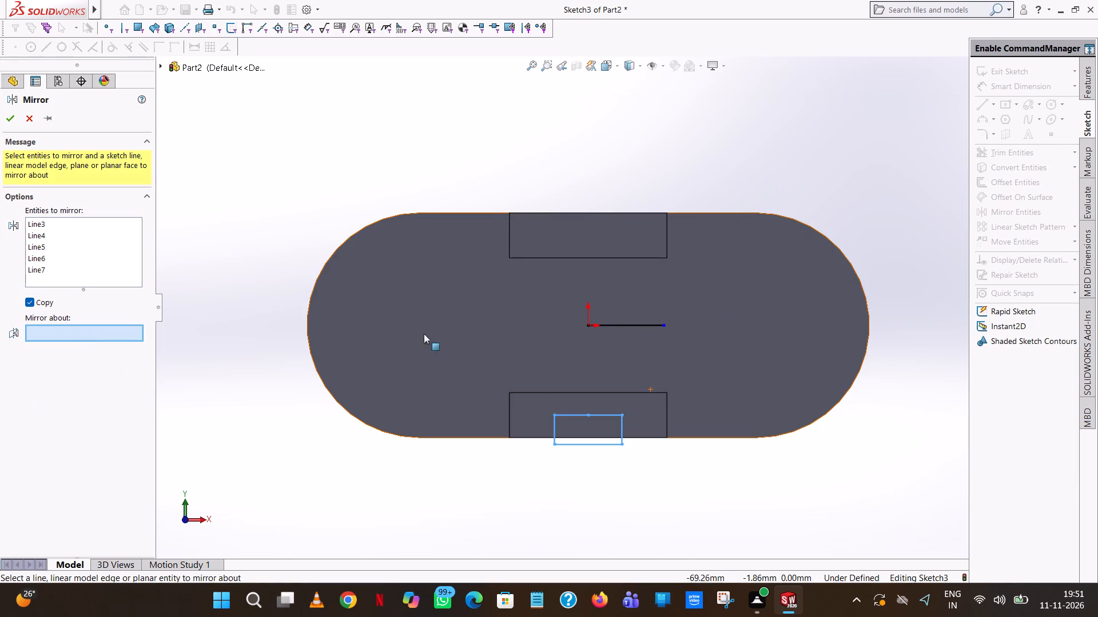
pyautogui.click(620, 325)
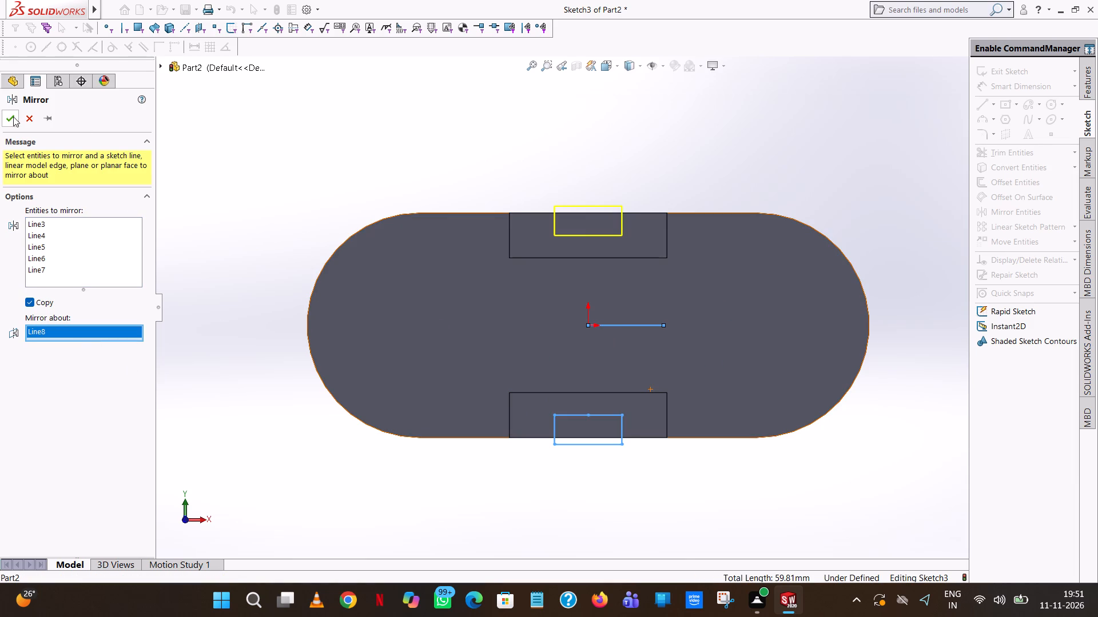
pyautogui.click(14, 118)
pyautogui.click(685, 170)
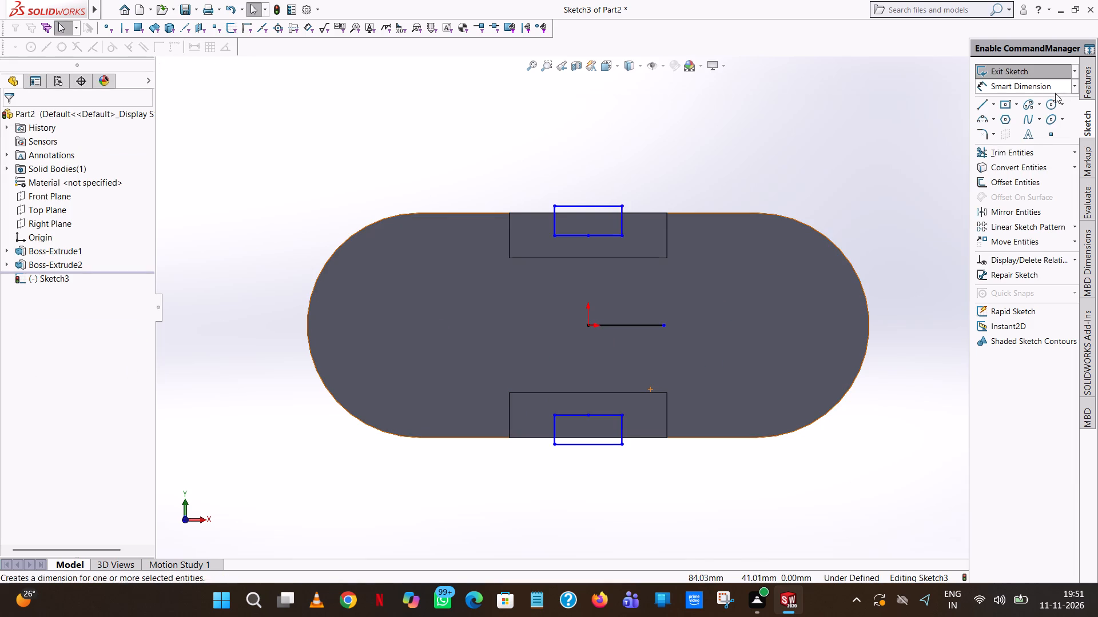
# Trim away the horizontal mirror line at the origin.
pyautogui.click(1040, 157)
pyautogui.click(612, 326)
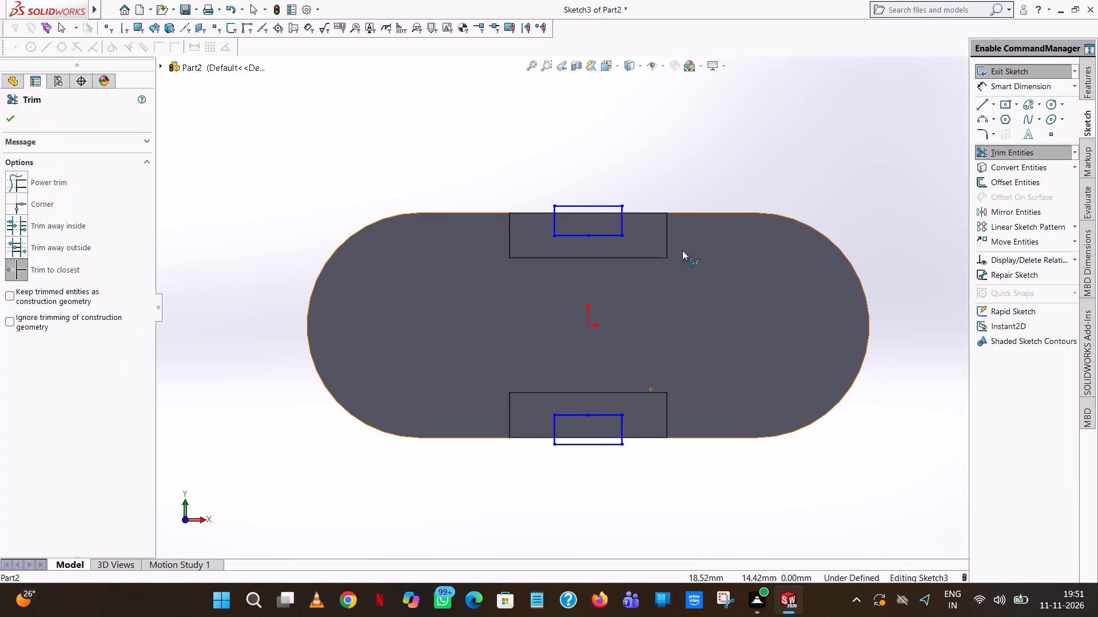
pyautogui.click(857, 103)
# Dimension the lower rectangle's width along its outer edge and its height along its positive-X side.
pyautogui.click(1018, 89)
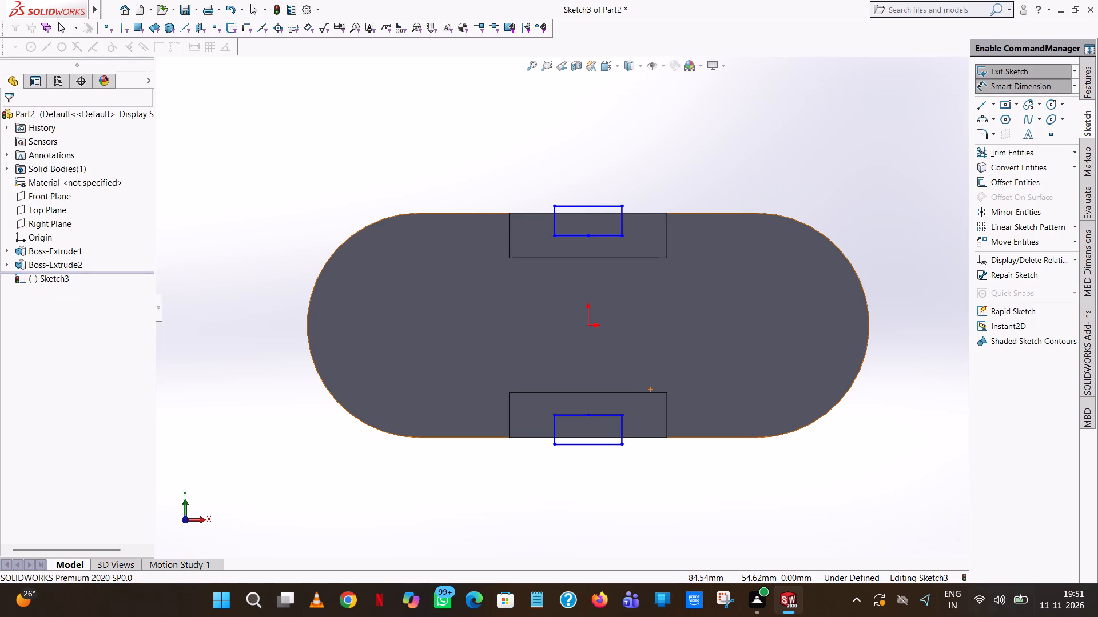
pyautogui.click(597, 448)
pyautogui.click(590, 478)
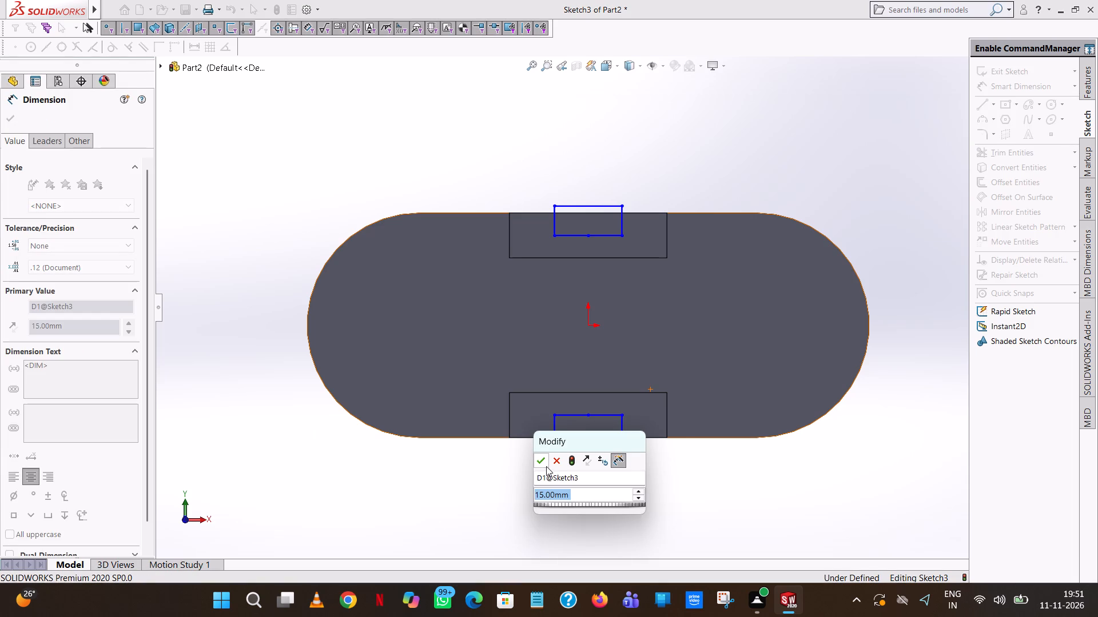
pyautogui.click(546, 464)
pyautogui.click(418, 464)
pyautogui.click(621, 428)
pyautogui.click(655, 432)
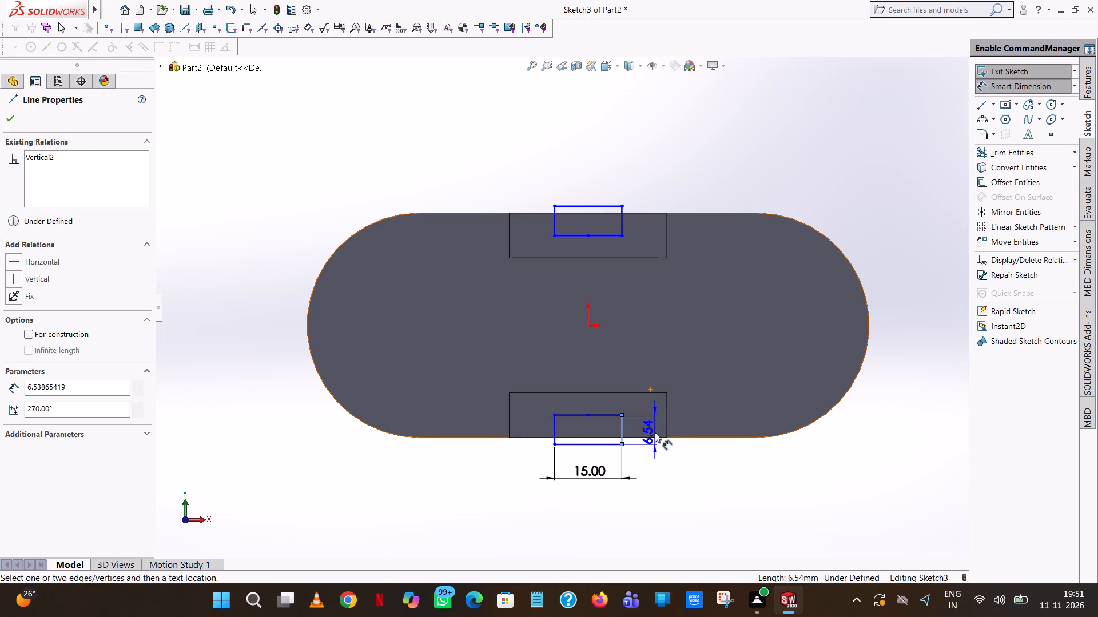
pyautogui.click(603, 420)
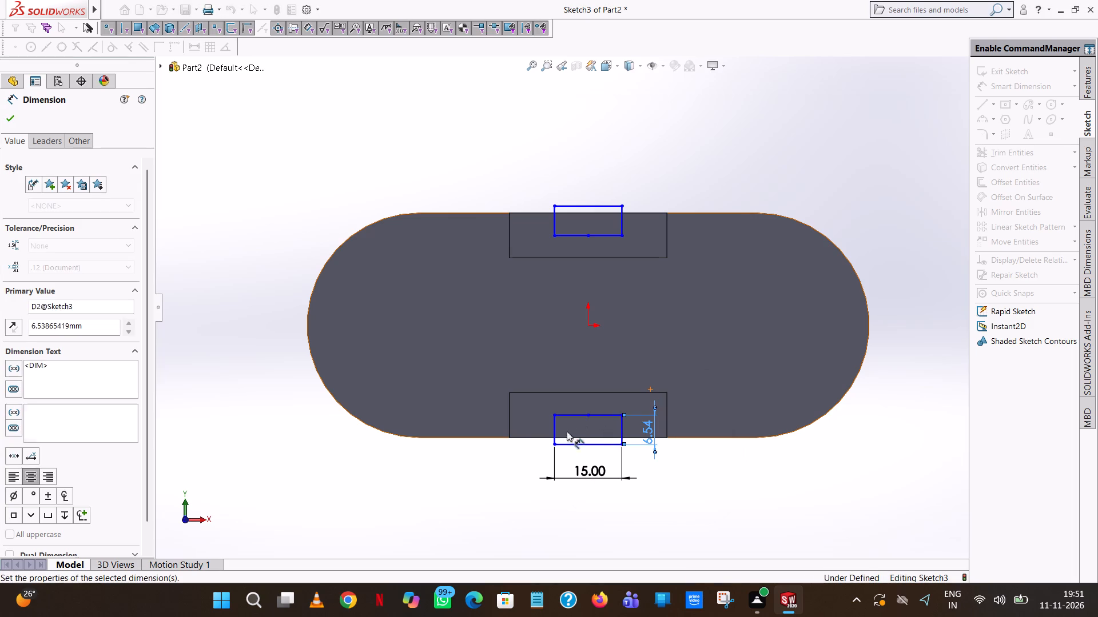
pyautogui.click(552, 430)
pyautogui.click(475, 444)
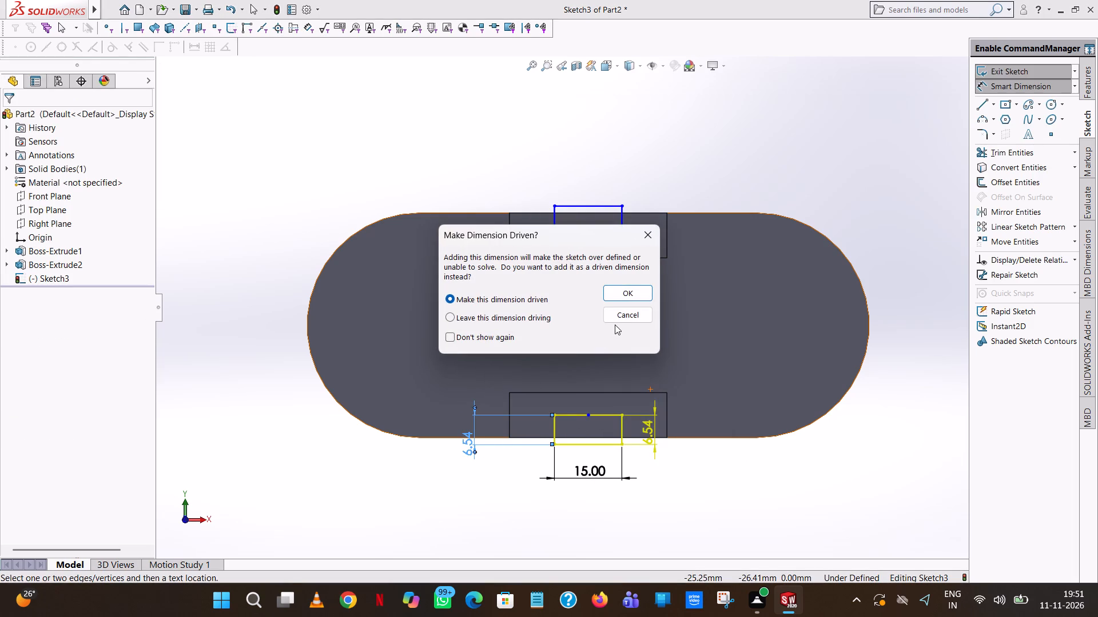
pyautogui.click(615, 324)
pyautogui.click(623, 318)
# Dimension the vertical distance from the lower rectangle's outer edge to the origin.
pyautogui.click(564, 444)
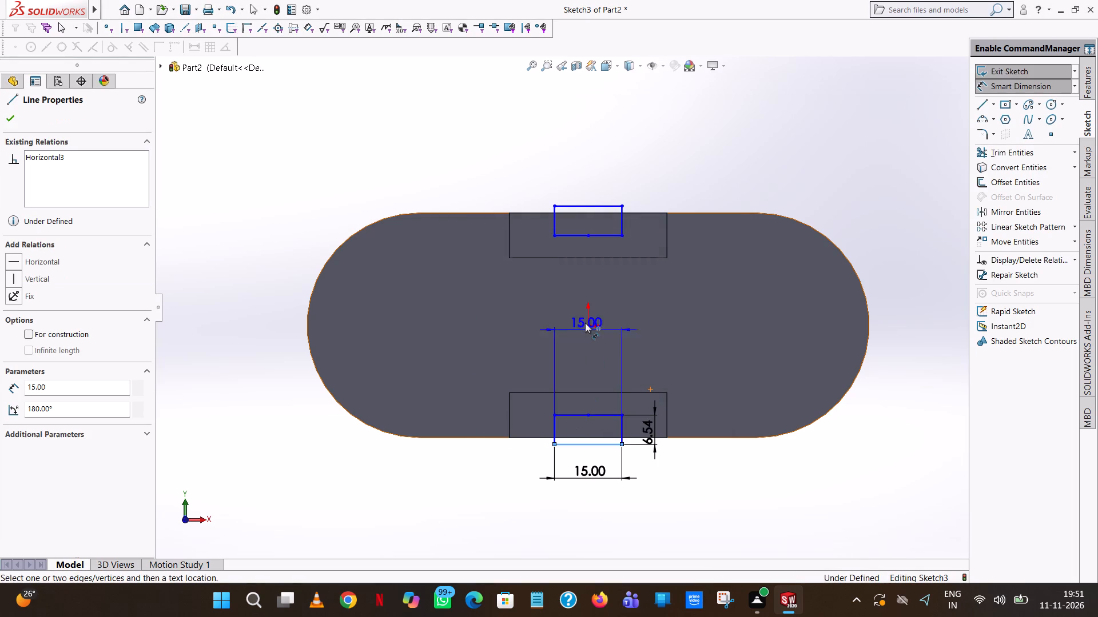
pyautogui.click(590, 324)
pyautogui.click(920, 343)
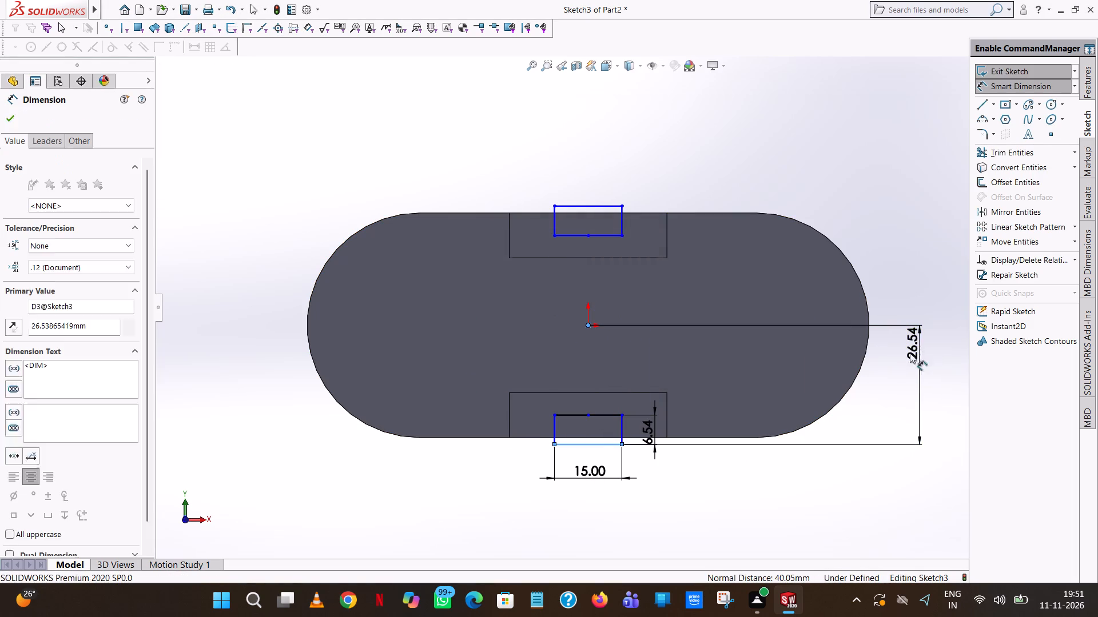
pyautogui.click(865, 331)
pyautogui.click(829, 202)
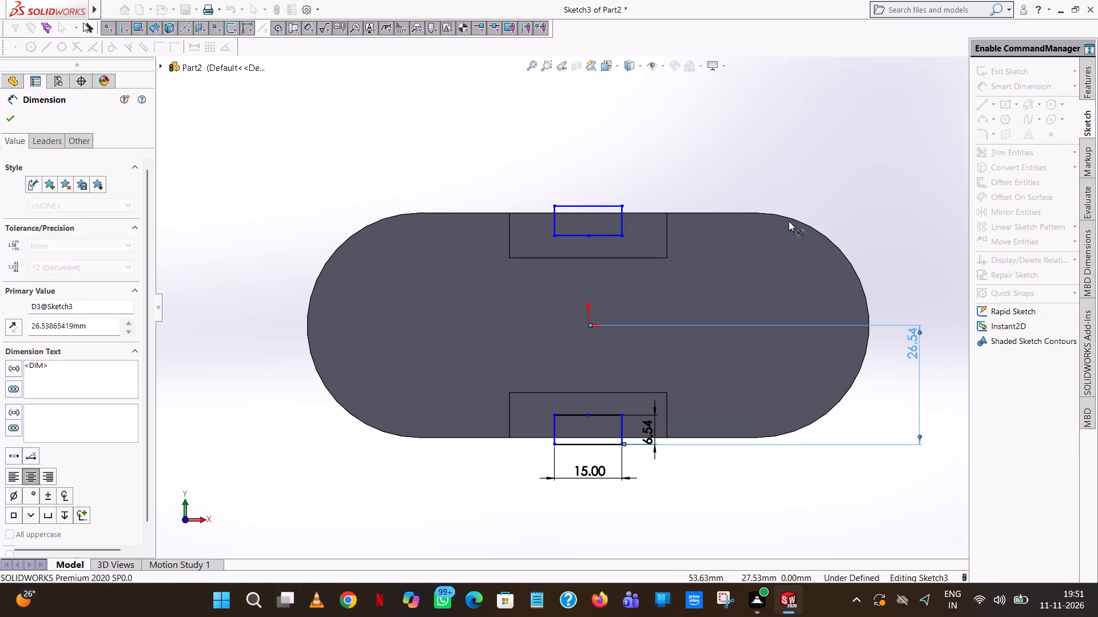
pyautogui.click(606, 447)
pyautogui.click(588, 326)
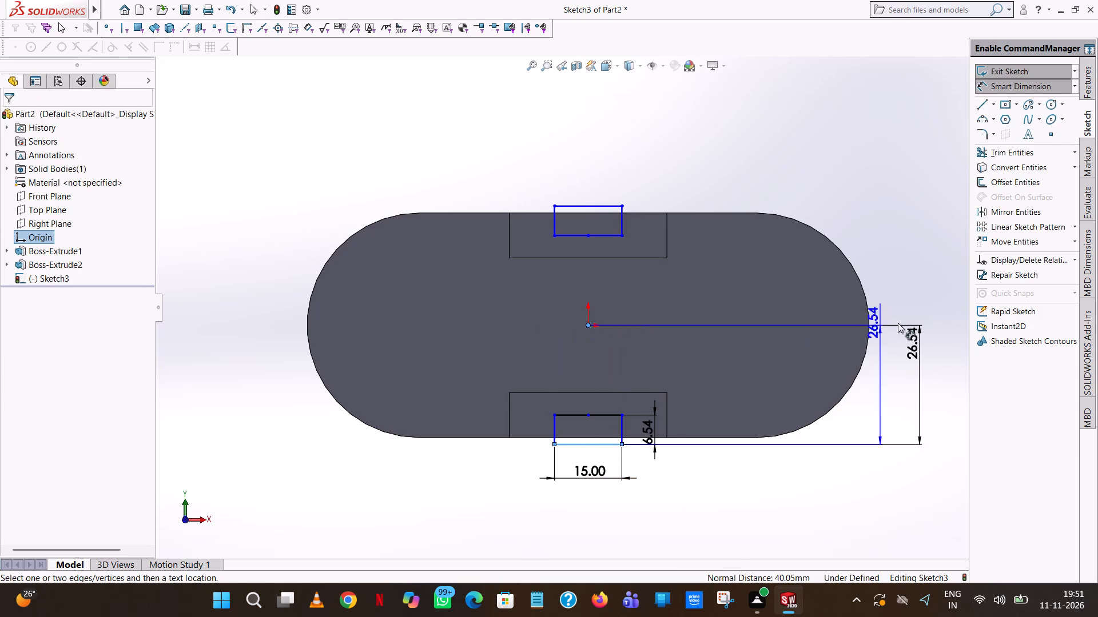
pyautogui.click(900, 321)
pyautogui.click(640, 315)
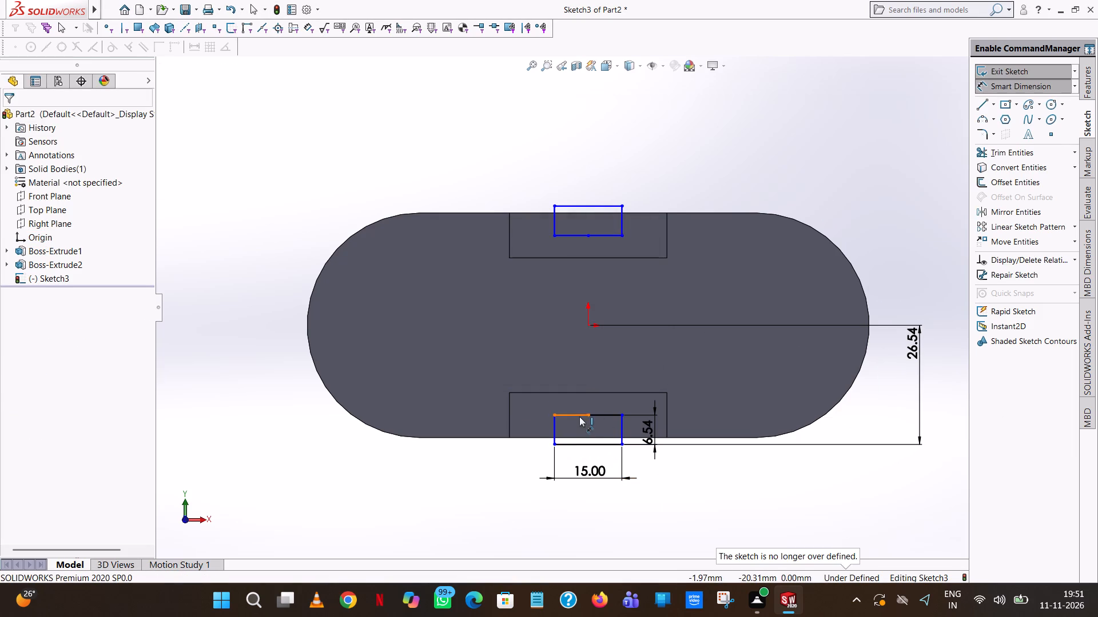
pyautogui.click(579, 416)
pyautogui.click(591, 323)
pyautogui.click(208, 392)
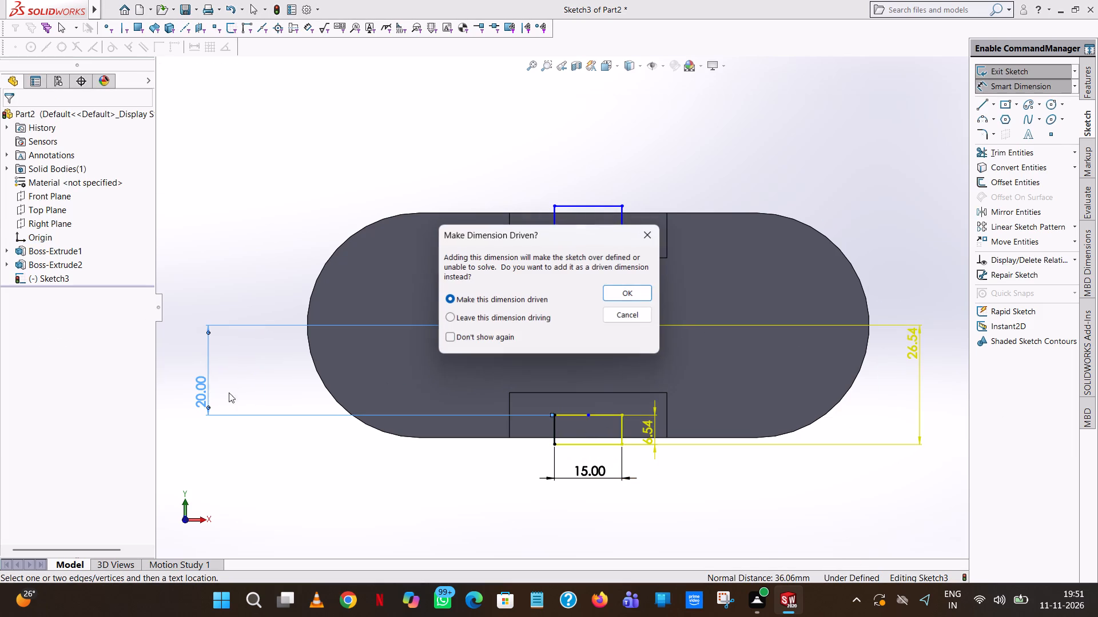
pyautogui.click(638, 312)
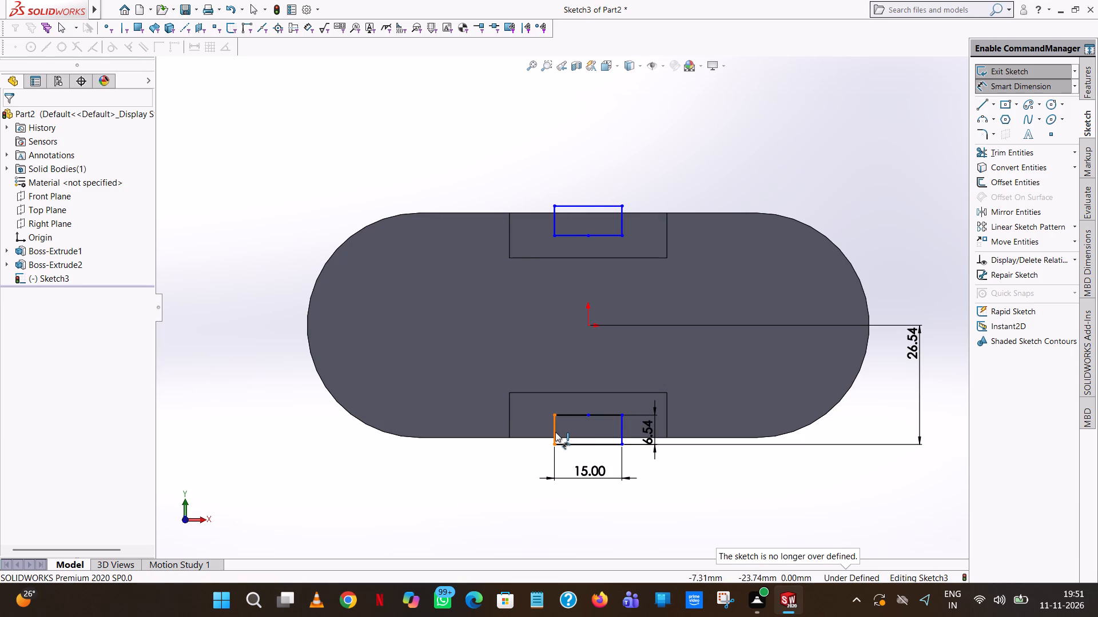
# Dimension the horizontal distance from the lower rectangle's negative-X side to the origin.
pyautogui.click(555, 432)
pyautogui.click(589, 324)
pyautogui.click(570, 511)
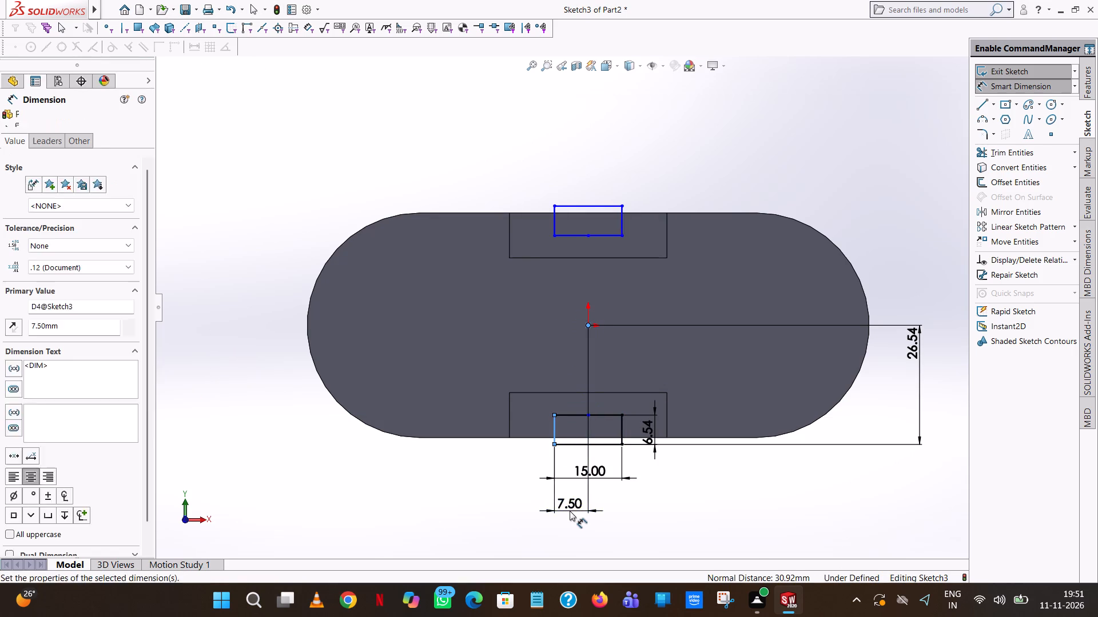
pyautogui.click(524, 493)
pyautogui.click(414, 511)
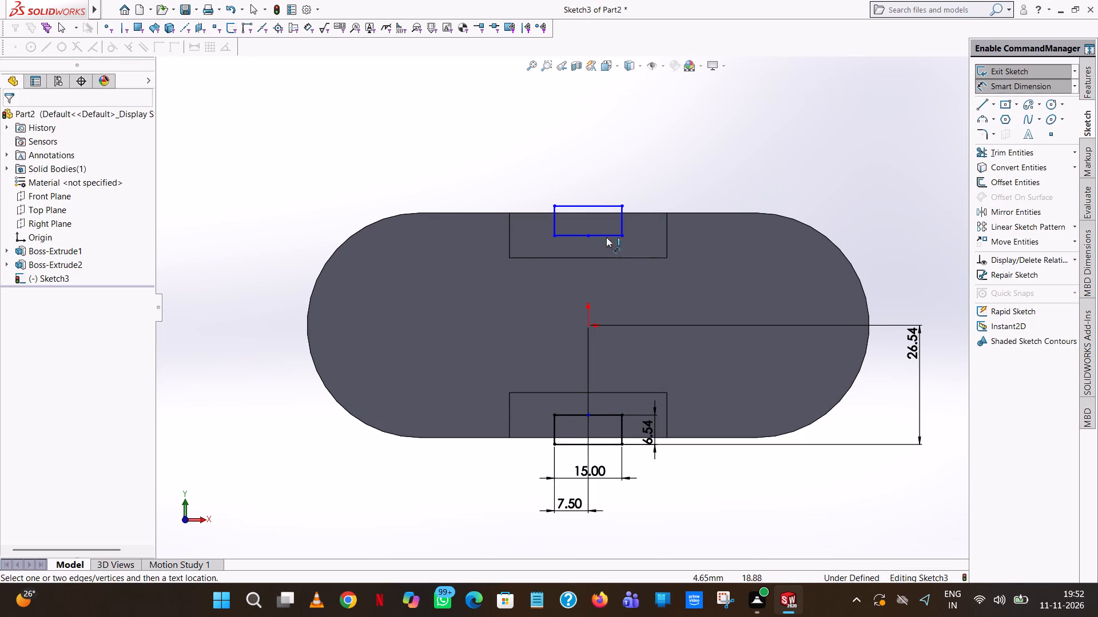
# Dimension the upper rectangle's width along its outer edge and its height along its negative-X side.
pyautogui.click(599, 206)
pyautogui.click(608, 165)
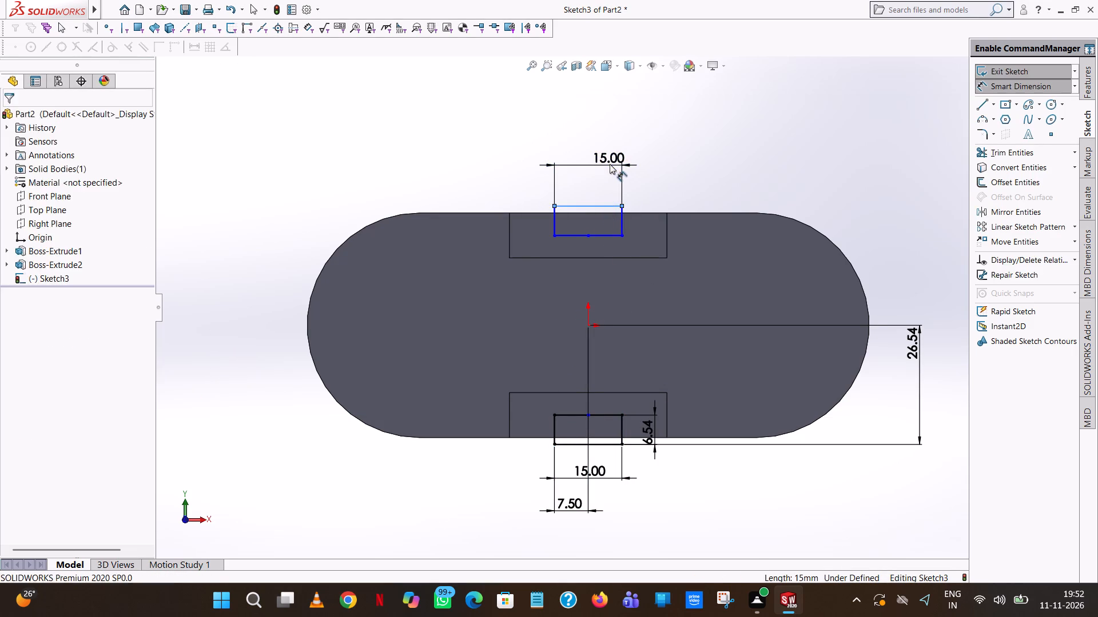
pyautogui.click(556, 149)
pyautogui.click(487, 151)
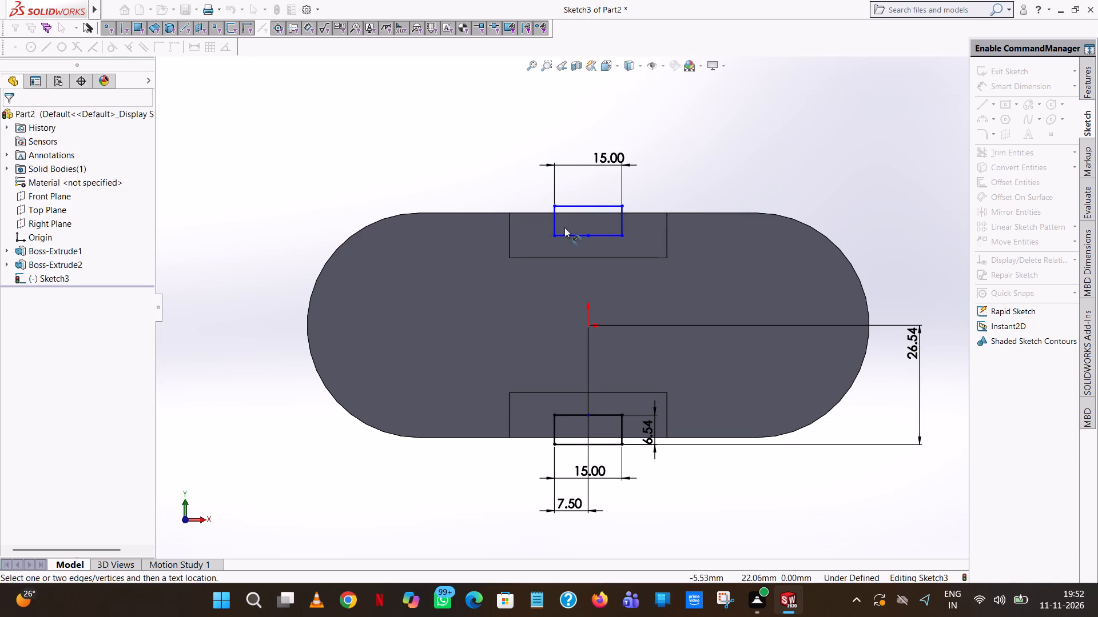
pyautogui.click(555, 222)
pyautogui.click(448, 206)
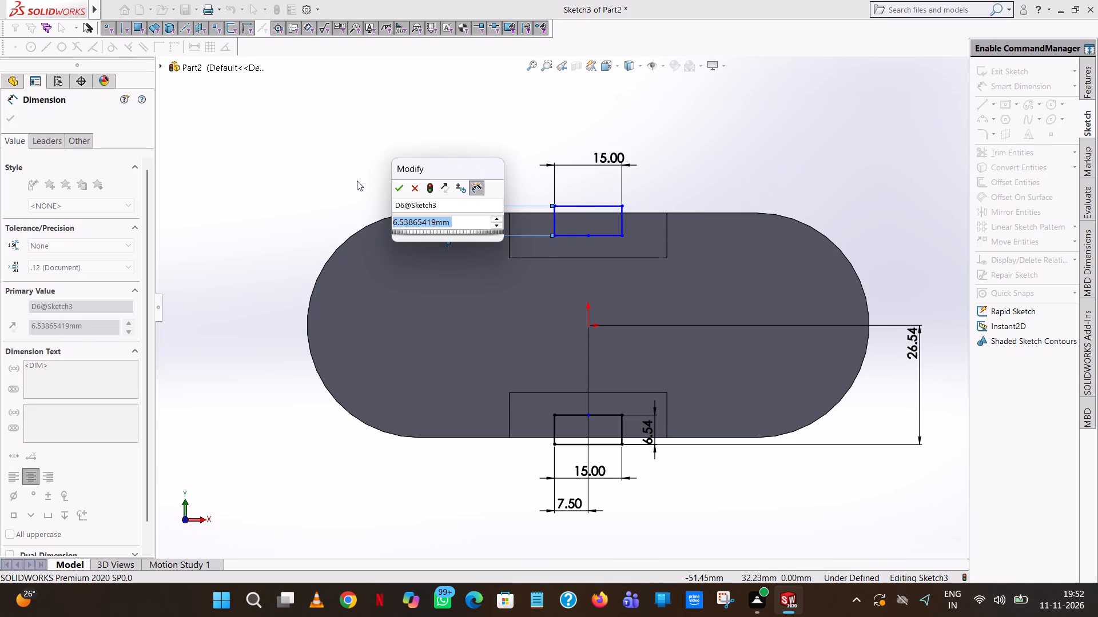
pyautogui.click(402, 188)
pyautogui.click(458, 130)
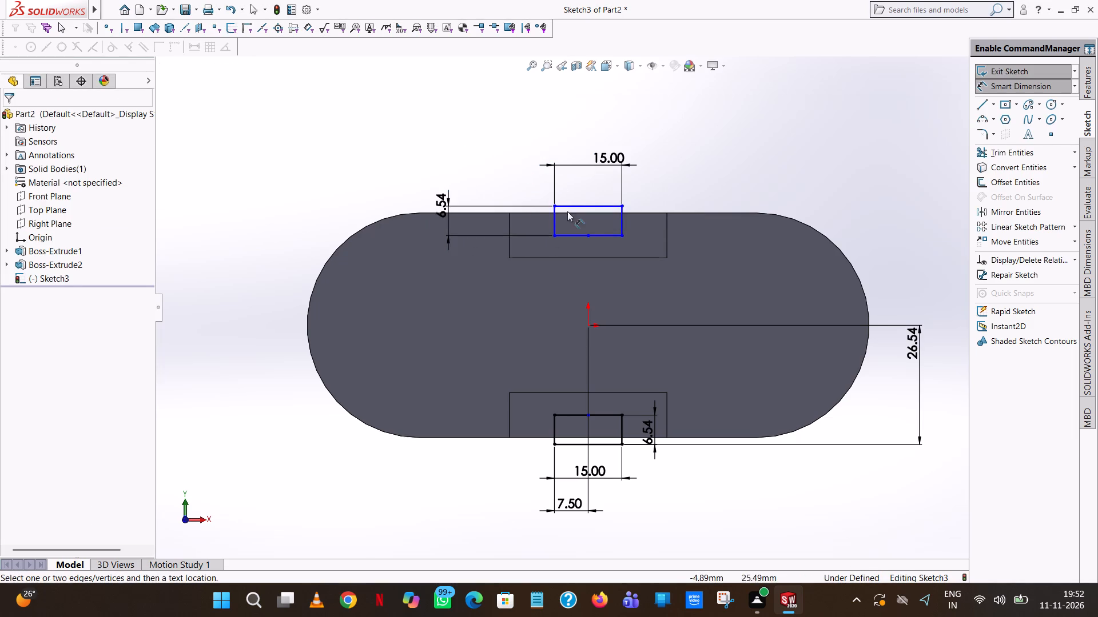
# Dimension the vertical distance from the upper rectangle's outer edge to the origin.
pyautogui.click(586, 205)
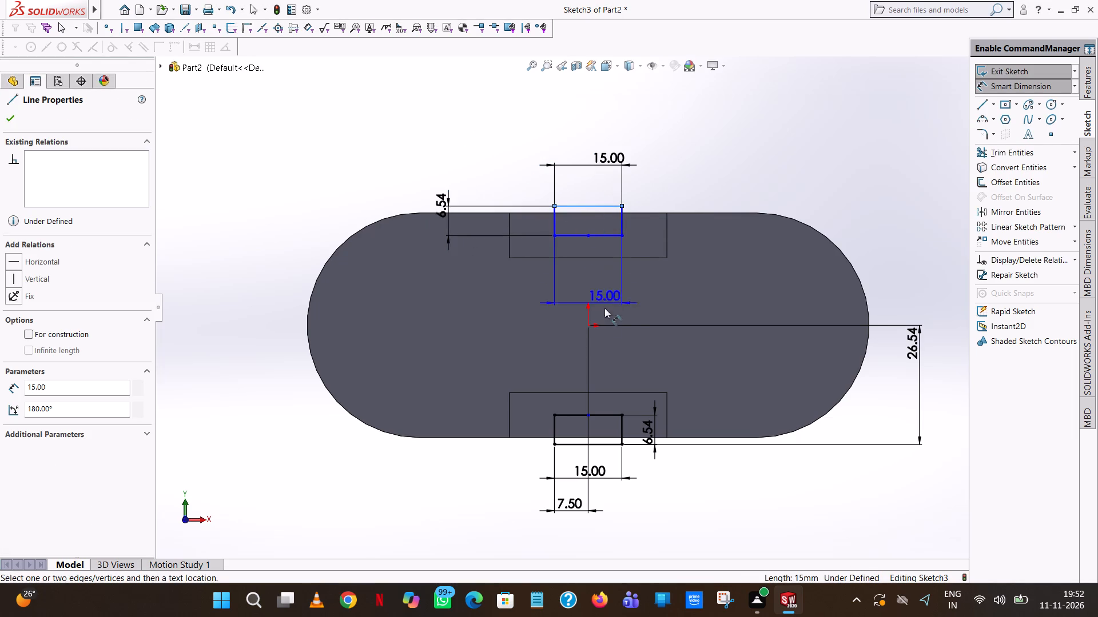
pyautogui.click(590, 326)
pyautogui.click(875, 309)
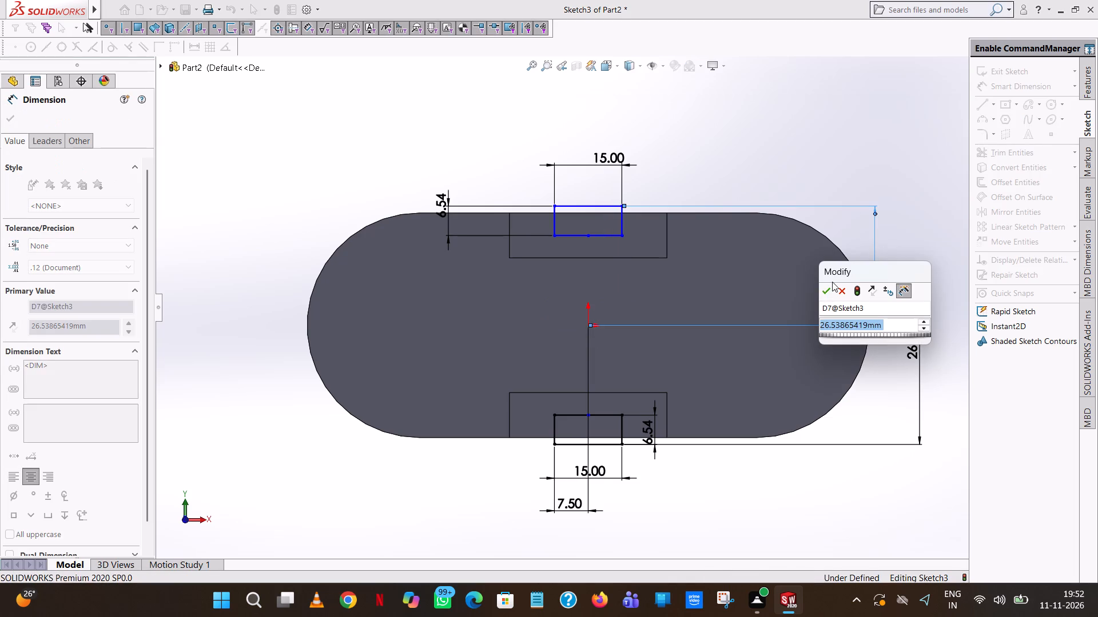
pyautogui.click(826, 286)
pyautogui.click(743, 153)
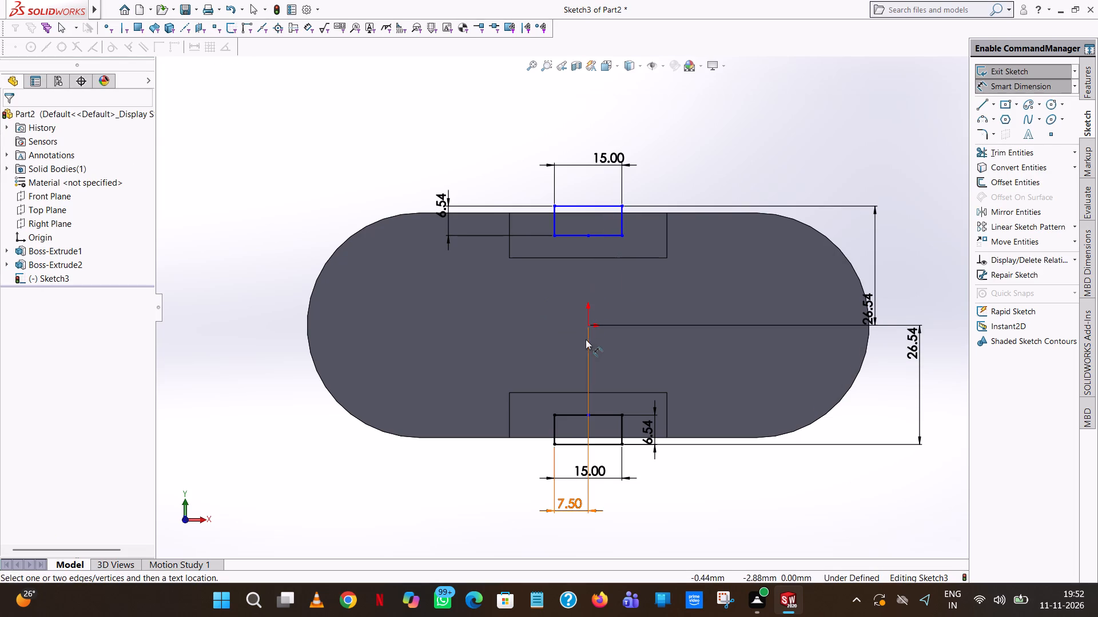
# Dimension the horizontal distance from the upper rectangle's negative-X side to the origin.
pyautogui.click(586, 323)
pyautogui.click(553, 223)
pyautogui.click(861, 225)
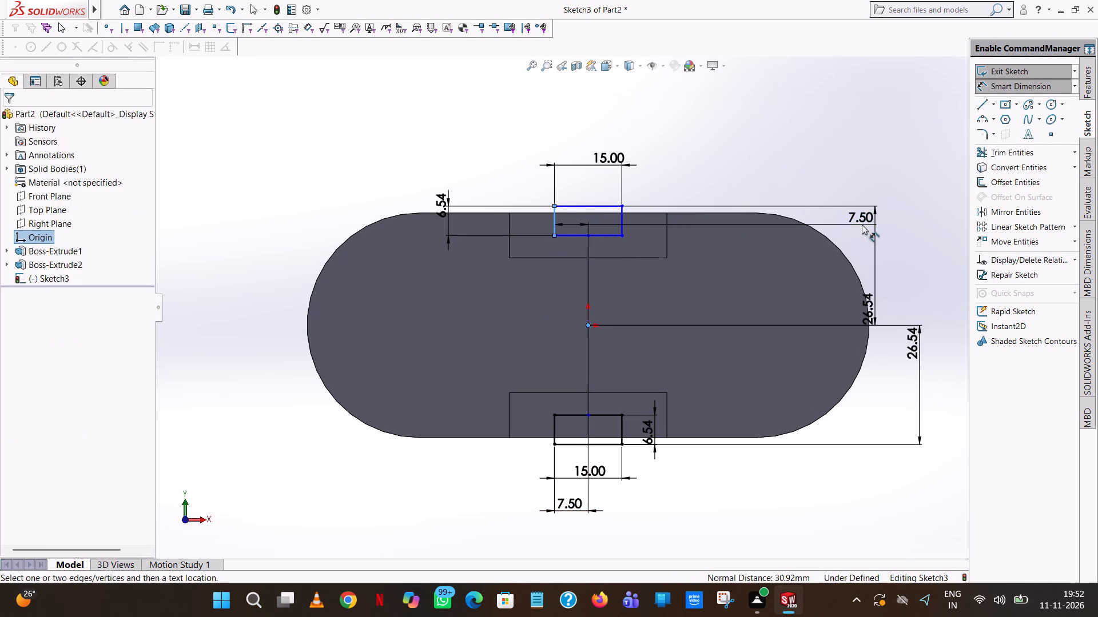
pyautogui.click(804, 206)
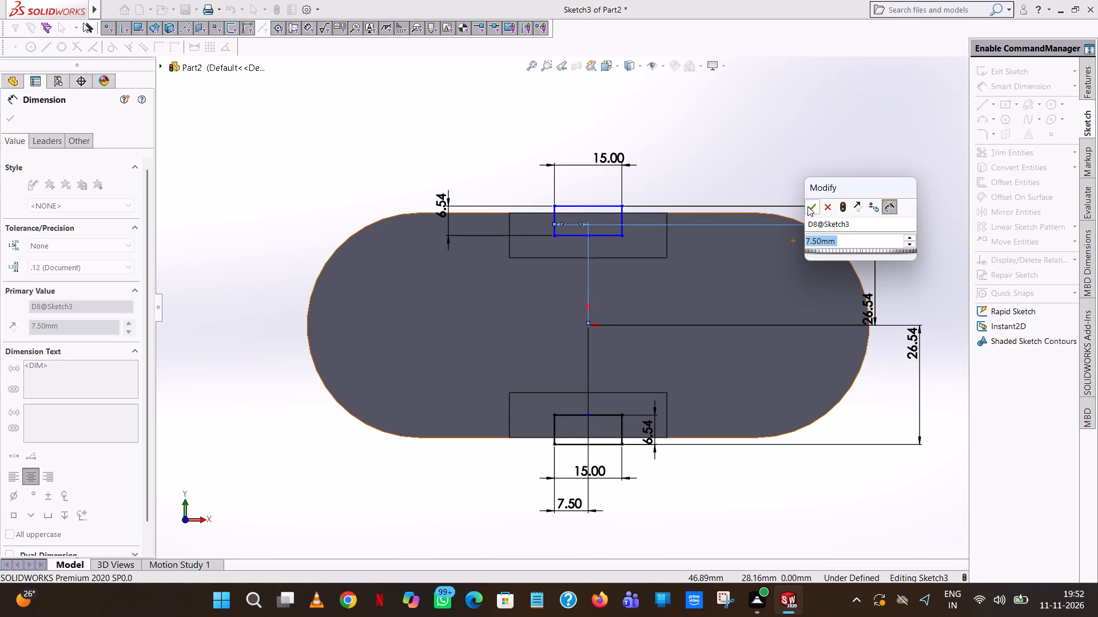
pyautogui.click(808, 207)
pyautogui.click(706, 130)
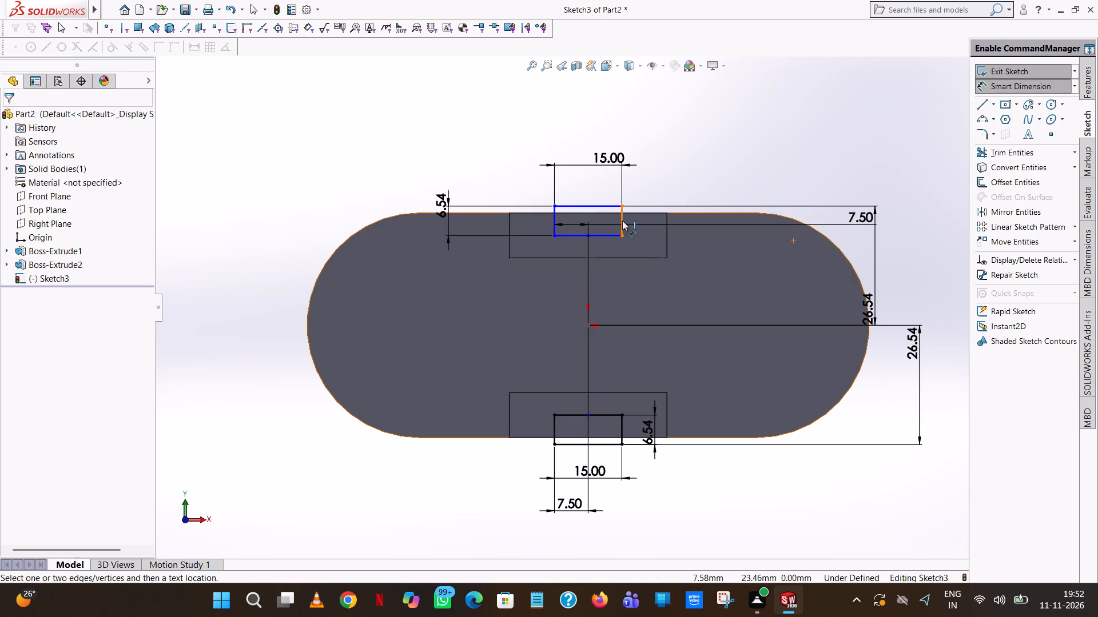
# Dimension the horizontal distance from the upper rectangle's positive-X side to the origin.
pyautogui.click(622, 221)
pyautogui.click(588, 324)
pyautogui.click(552, 129)
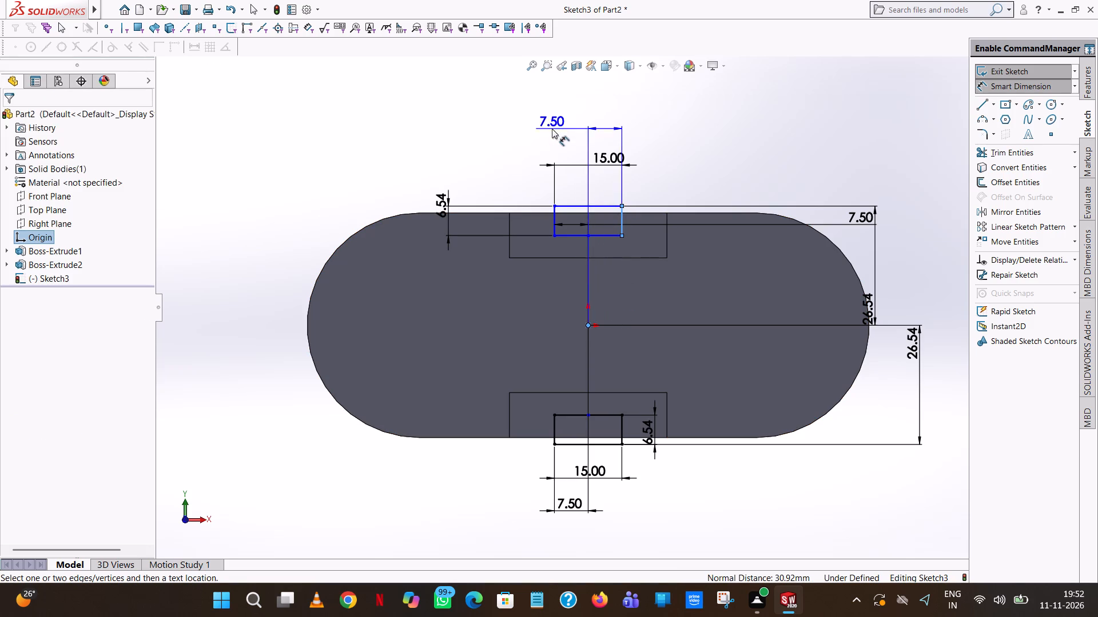
pyautogui.click(508, 113)
pyautogui.click(457, 122)
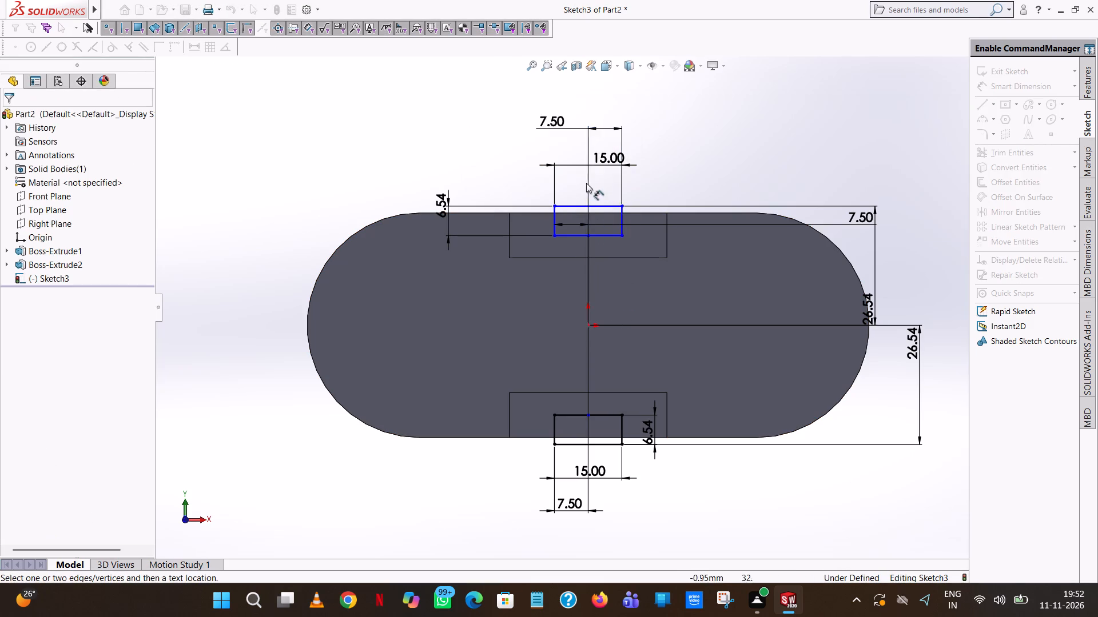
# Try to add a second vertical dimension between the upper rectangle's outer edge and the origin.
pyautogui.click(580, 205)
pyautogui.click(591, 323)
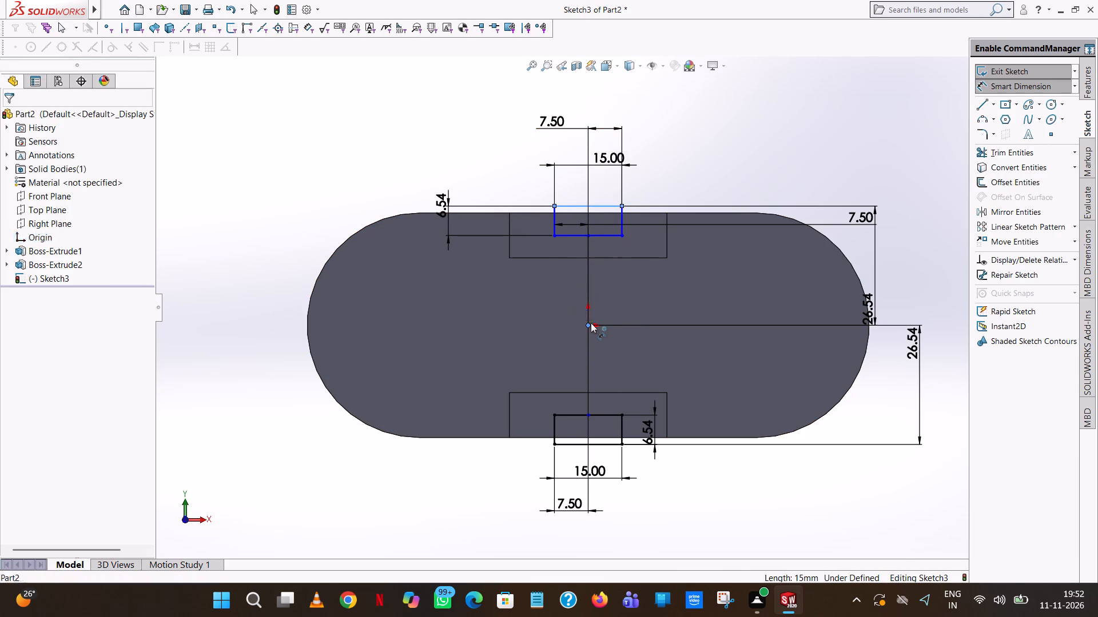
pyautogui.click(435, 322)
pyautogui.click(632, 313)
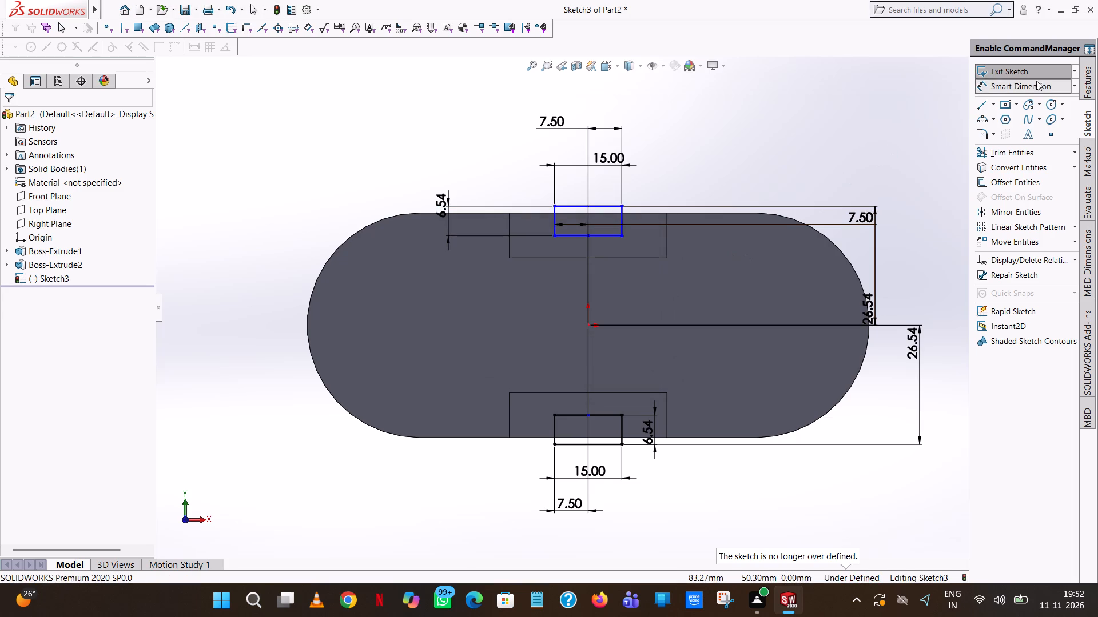
# Cut-extrude both rectangles with a Blind depth of 35 mm from the sketch plane through the pads and link body.
pyautogui.click(1085, 69)
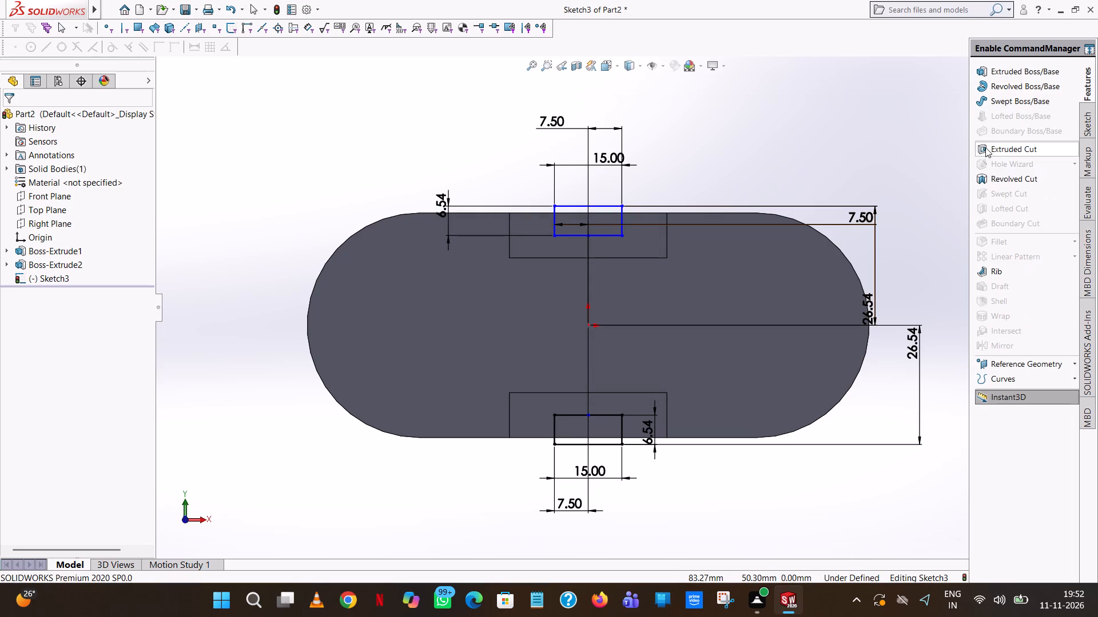
pyautogui.click(985, 147)
pyautogui.moveTo(719, 119); pyautogui.dragTo(739, 330, button='middle')
pyautogui.scroll(1, 719, 119)
pyautogui.scroll(1, 739, 330)
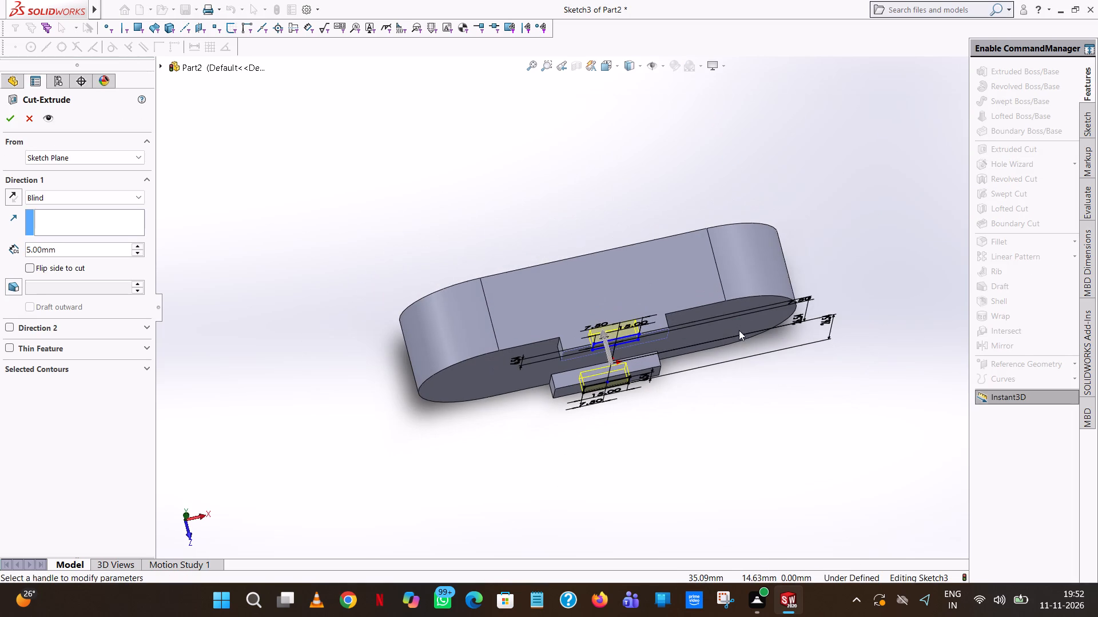
pyautogui.tripleClick(139, 243)
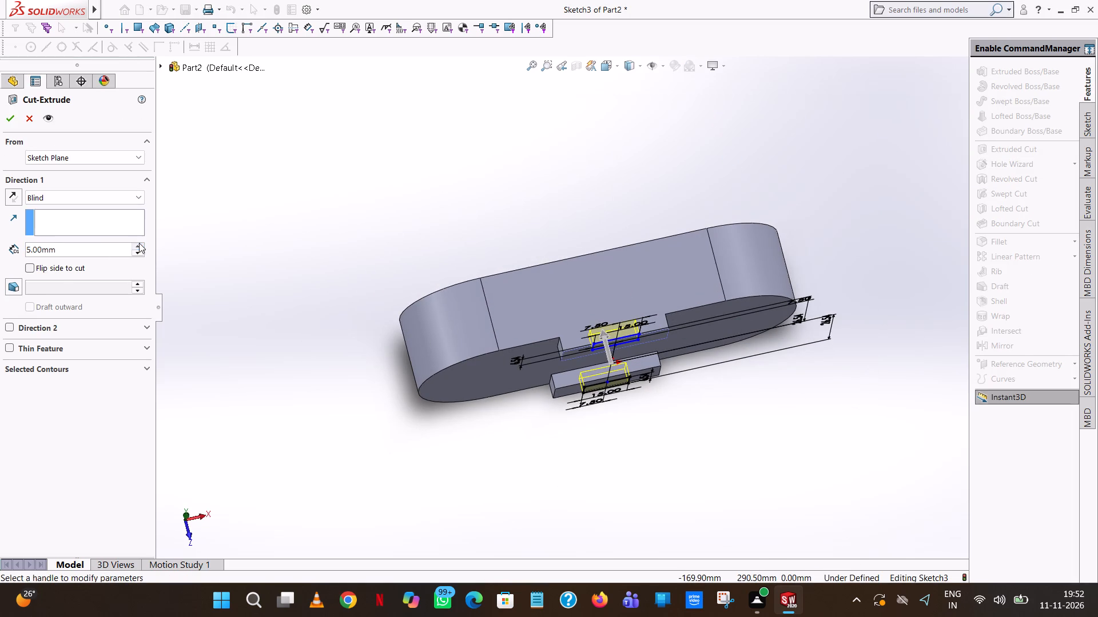
pyautogui.click(139, 241)
pyautogui.click(15, 115)
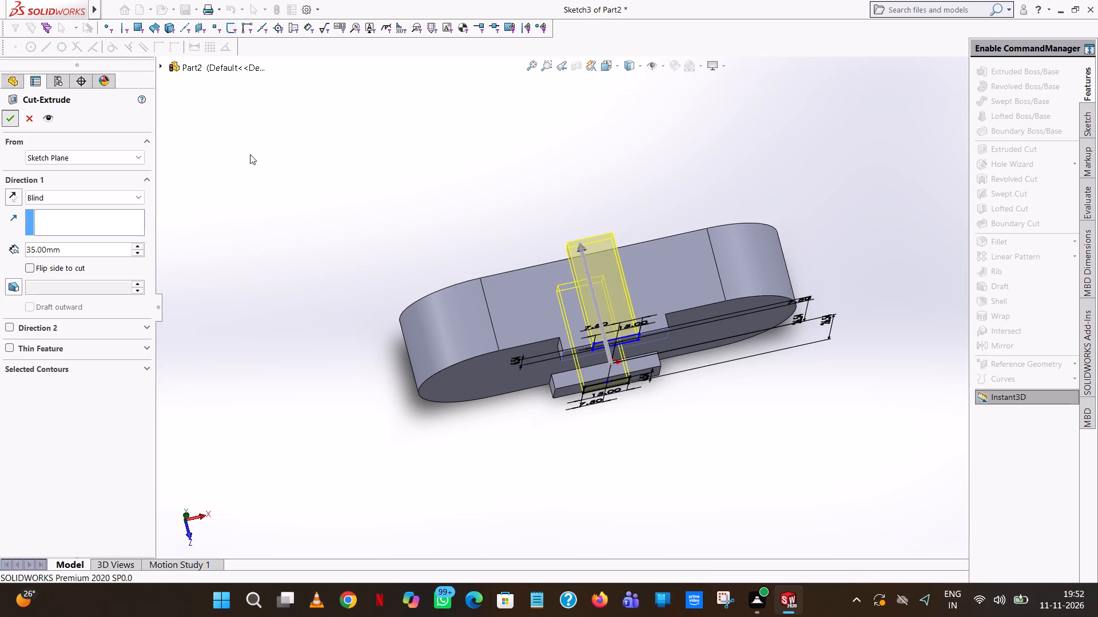
pyautogui.click(383, 154)
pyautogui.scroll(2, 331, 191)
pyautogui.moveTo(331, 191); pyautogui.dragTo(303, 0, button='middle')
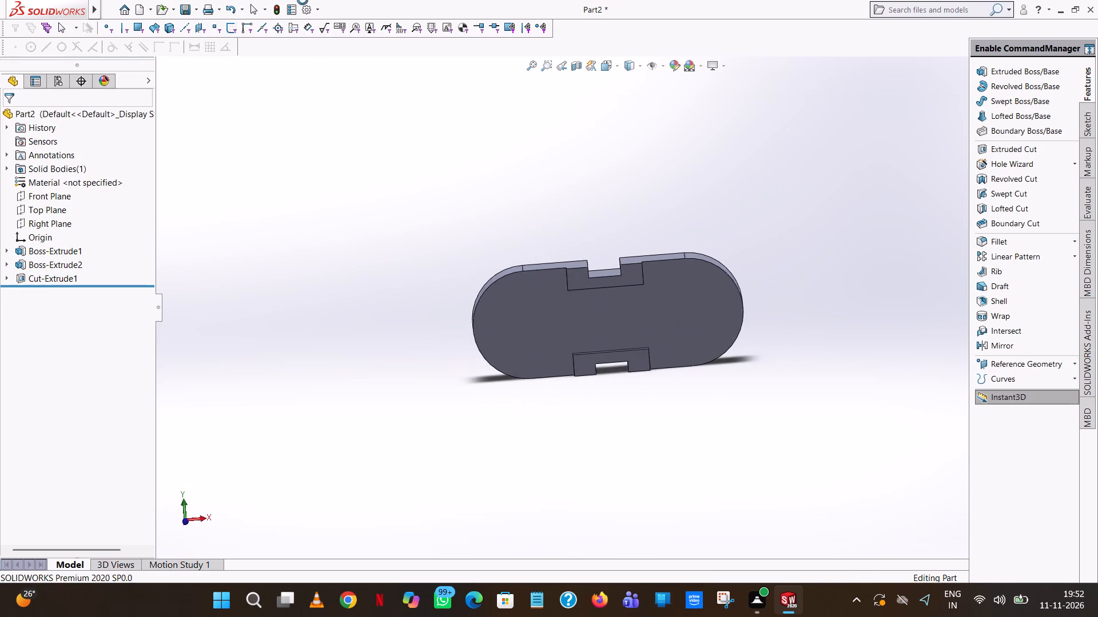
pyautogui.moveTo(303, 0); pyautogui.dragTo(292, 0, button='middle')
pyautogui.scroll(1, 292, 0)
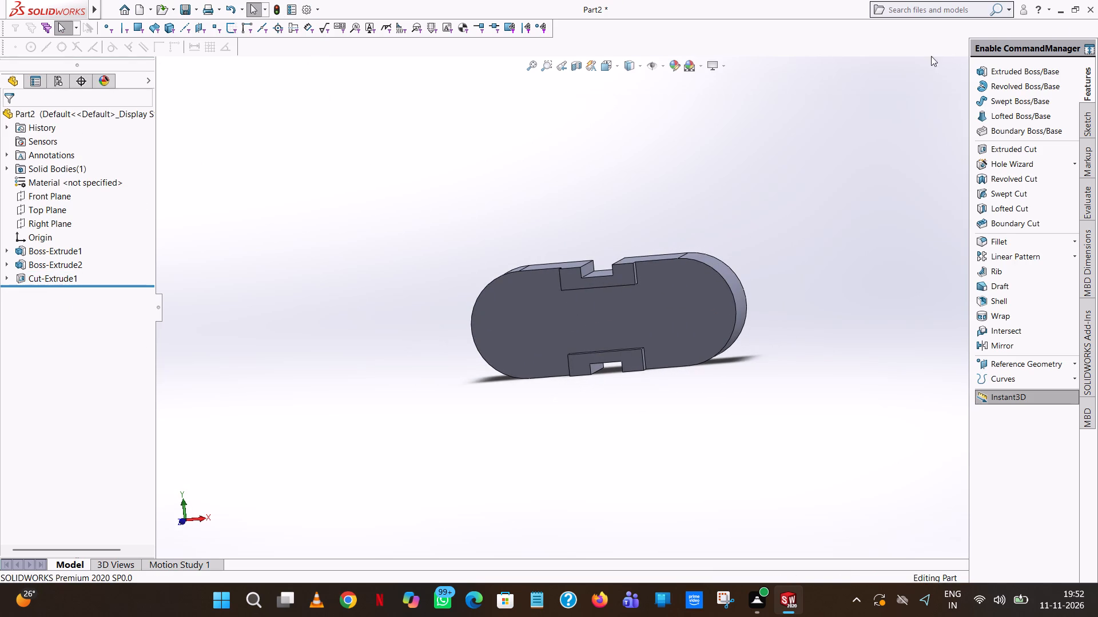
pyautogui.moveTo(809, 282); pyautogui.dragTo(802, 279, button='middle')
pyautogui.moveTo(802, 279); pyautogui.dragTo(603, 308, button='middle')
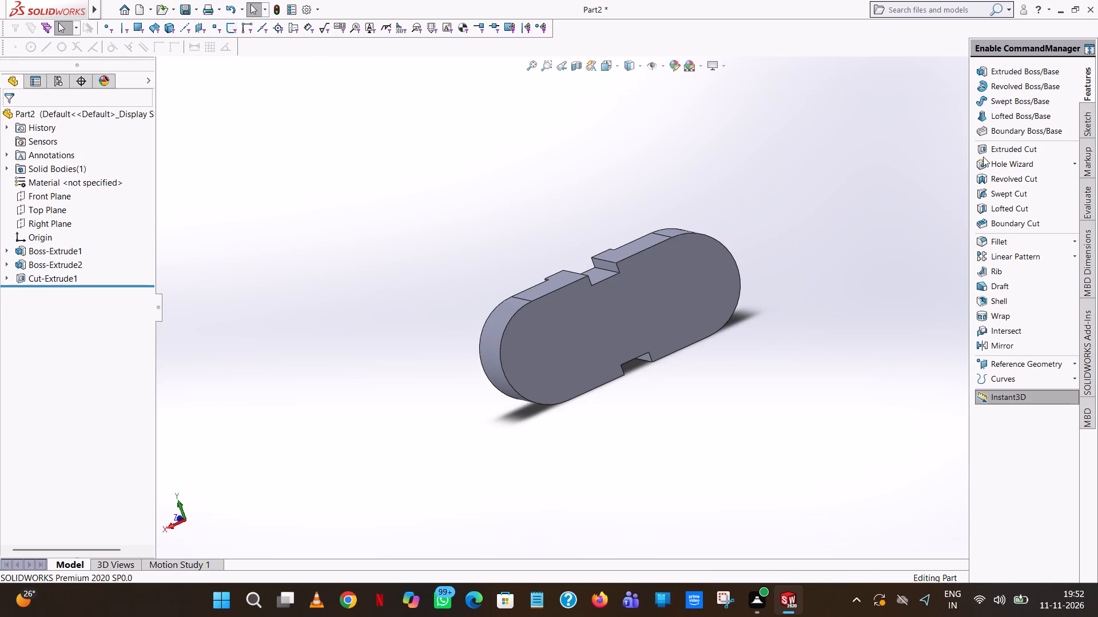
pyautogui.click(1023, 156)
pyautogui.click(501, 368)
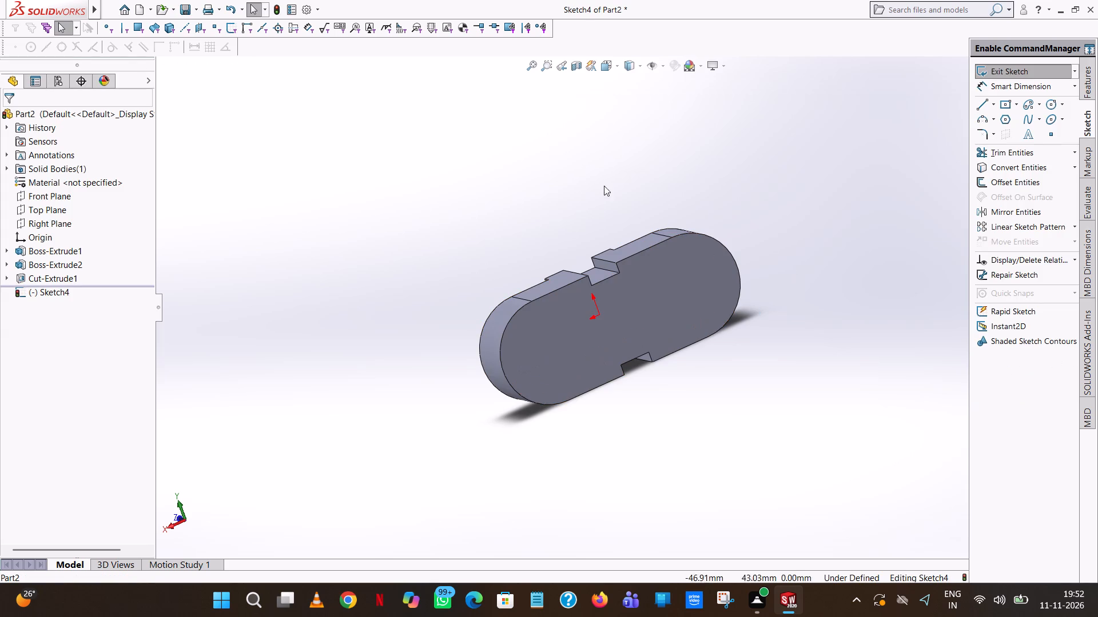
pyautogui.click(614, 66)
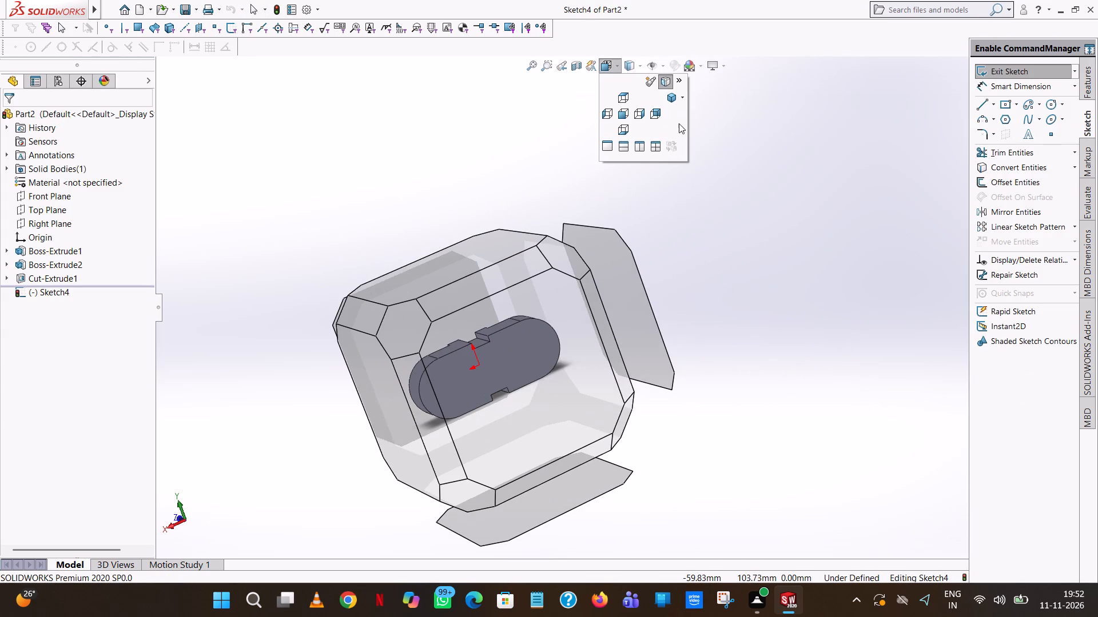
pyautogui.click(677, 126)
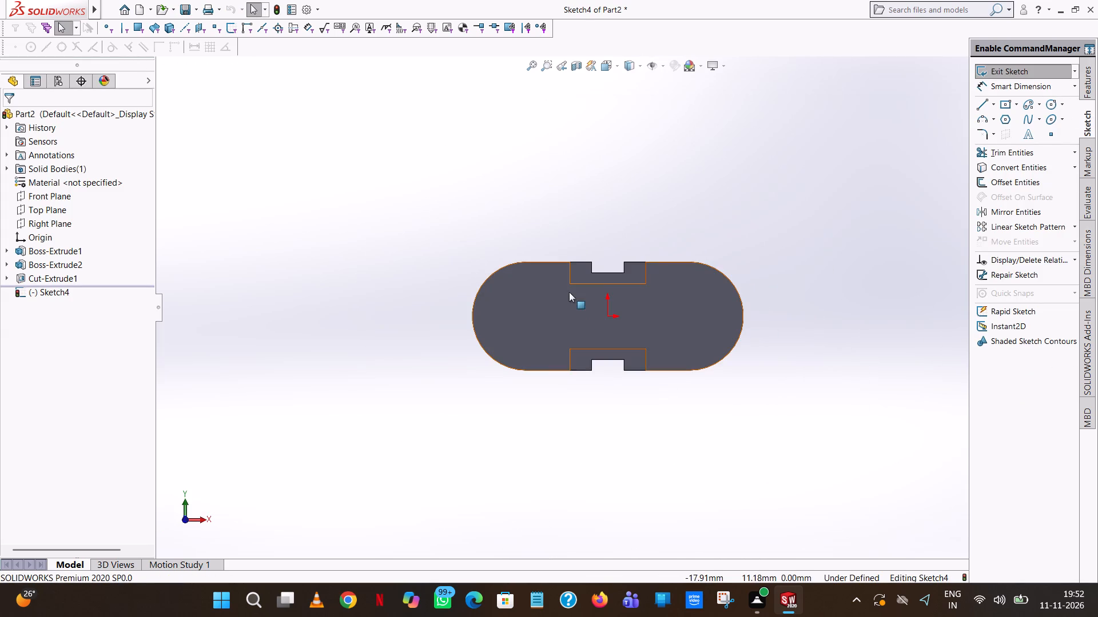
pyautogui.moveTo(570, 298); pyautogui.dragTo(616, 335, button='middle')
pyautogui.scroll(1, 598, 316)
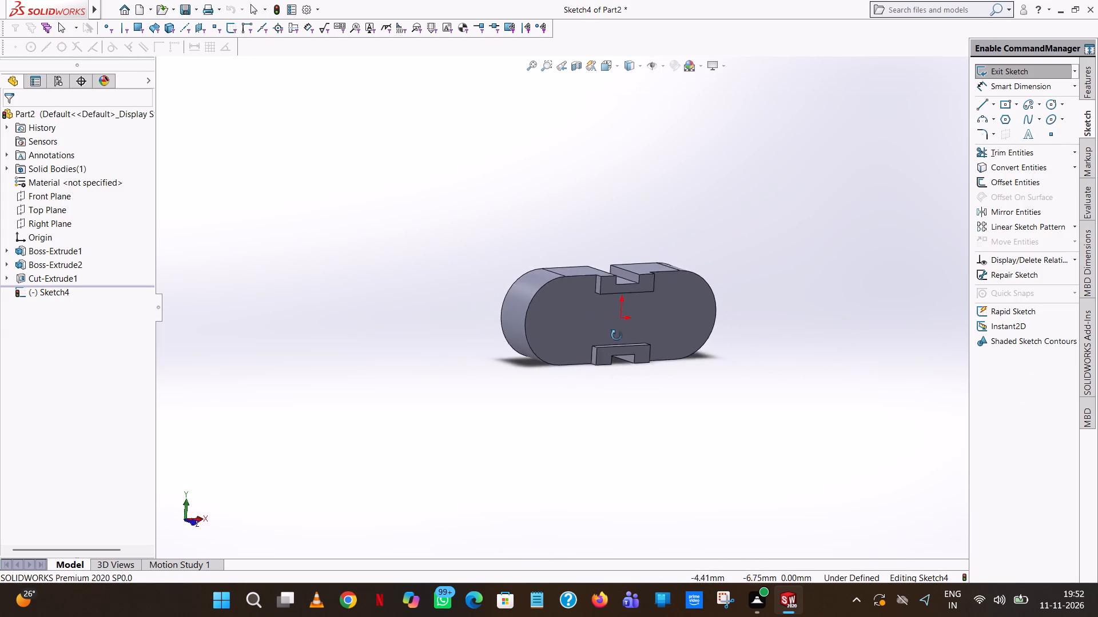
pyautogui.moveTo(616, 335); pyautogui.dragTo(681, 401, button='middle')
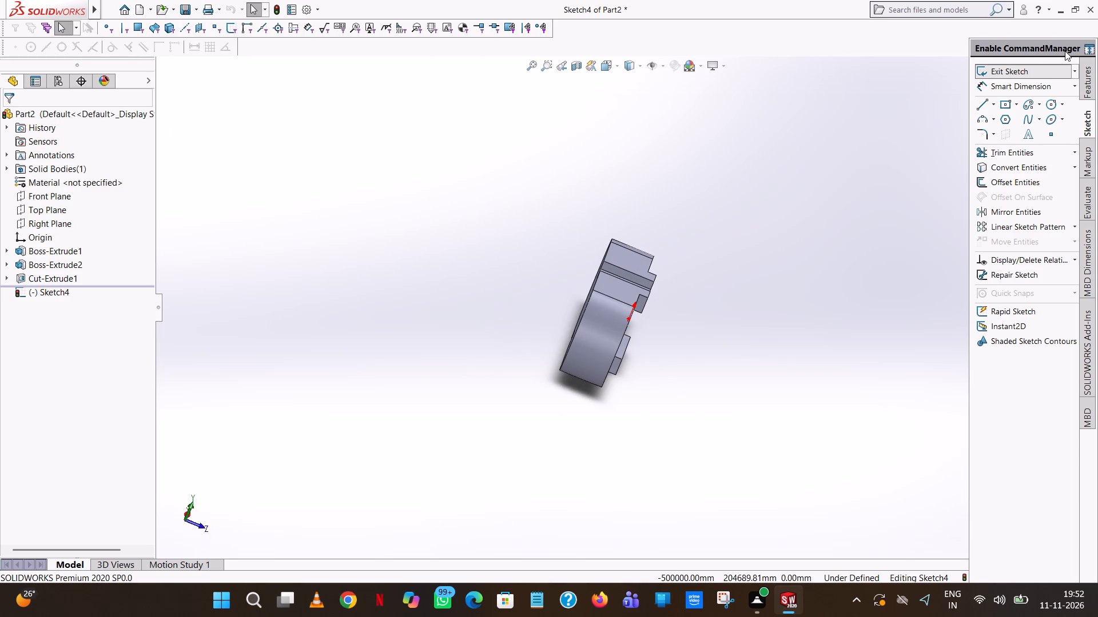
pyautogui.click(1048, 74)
# Start an Extruded Cut sketch on the link's flat back face, opposite the pads.
pyautogui.click(1011, 153)
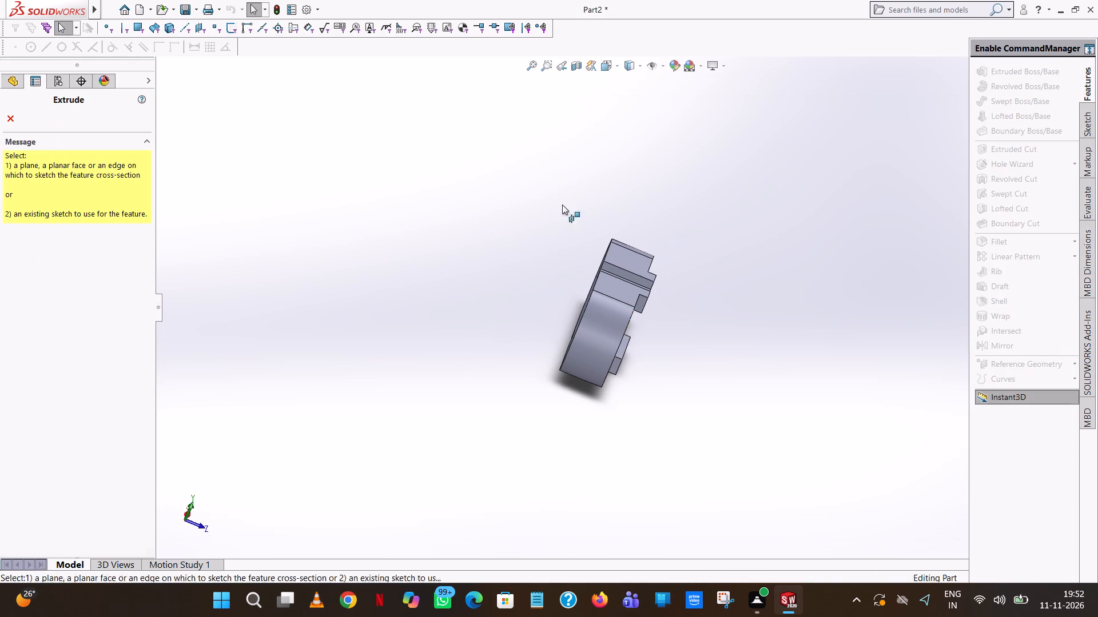
pyautogui.moveTo(507, 222); pyautogui.dragTo(579, 275, button='middle')
pyautogui.scroll(1, 578, 269)
pyautogui.click(580, 279)
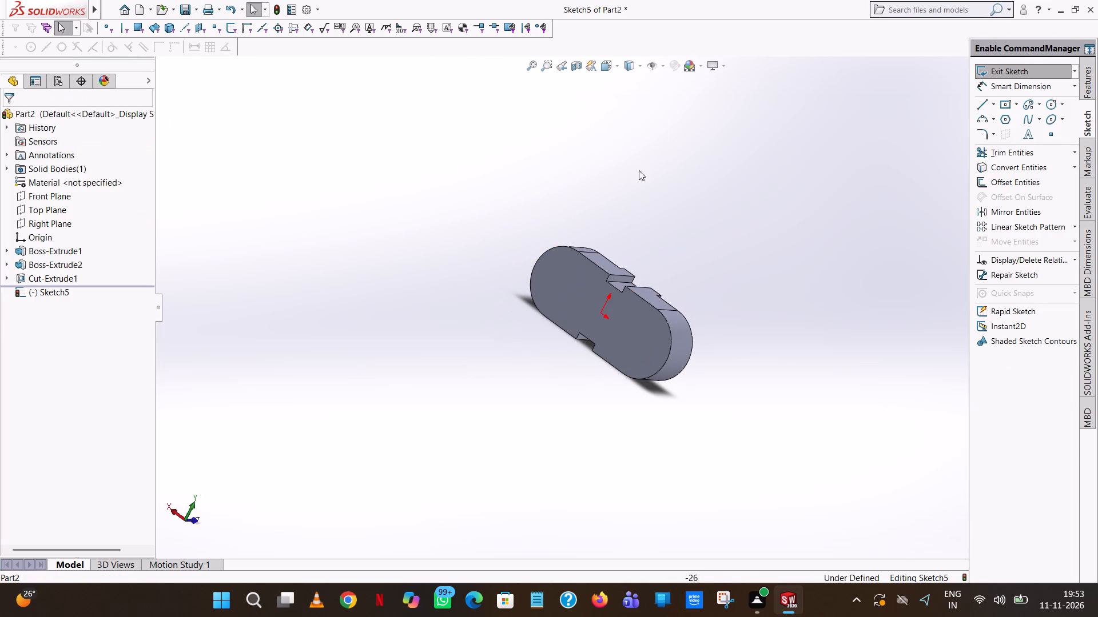
pyautogui.click(616, 65)
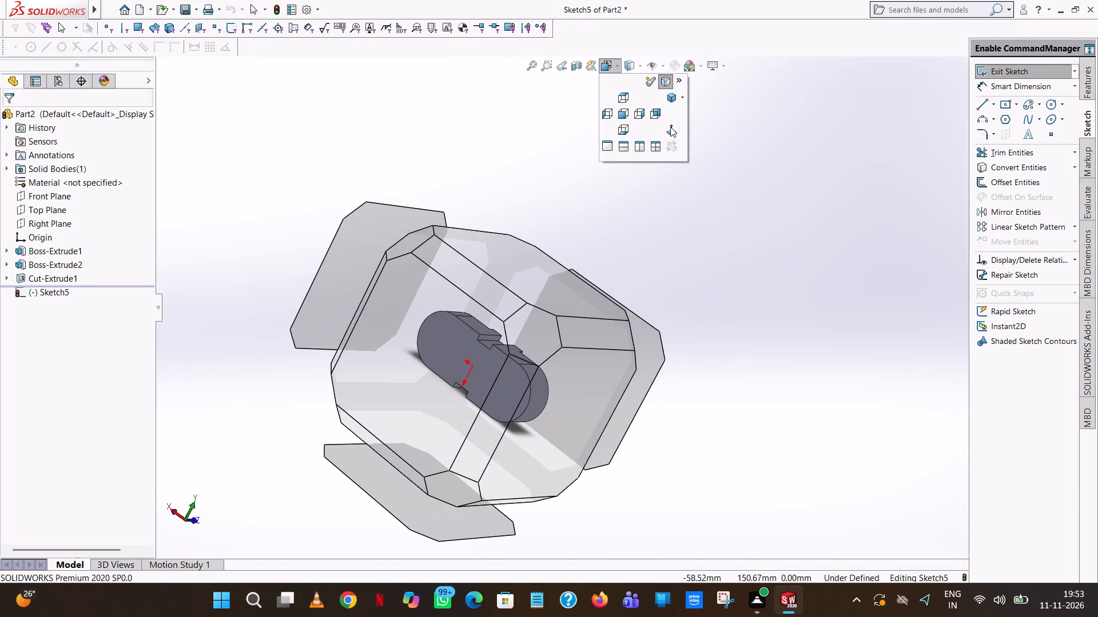
pyautogui.click(670, 127)
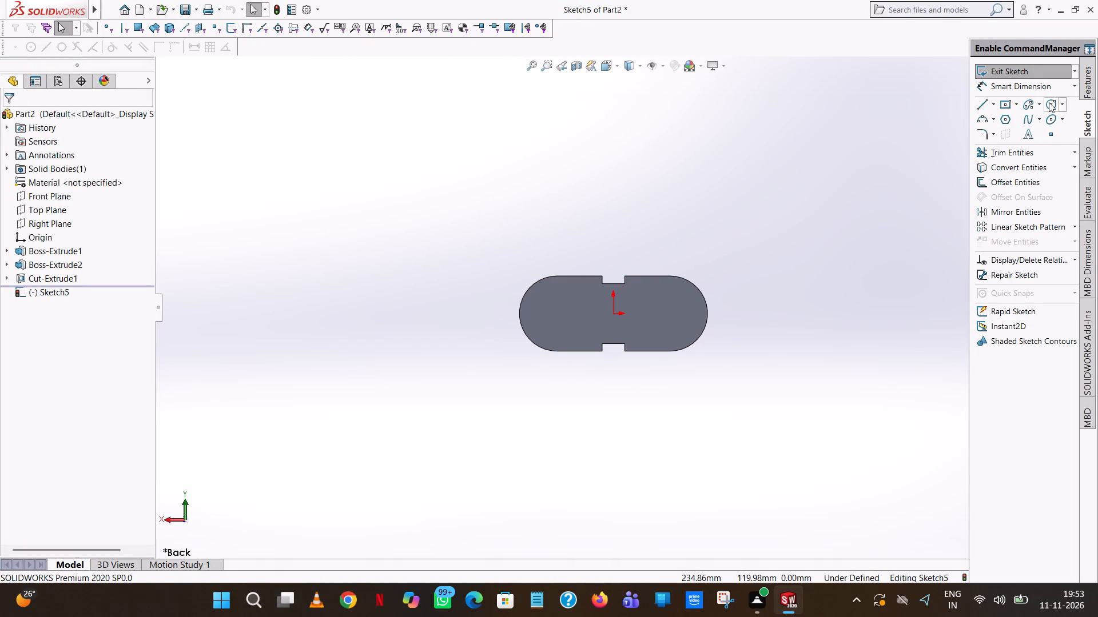
# Sketch a circle of radius 12 mm at the rounded end's arc centre, at sketch X -37.50, Y 0.
pyautogui.click(1049, 102)
pyautogui.scroll(-4, 576, 348)
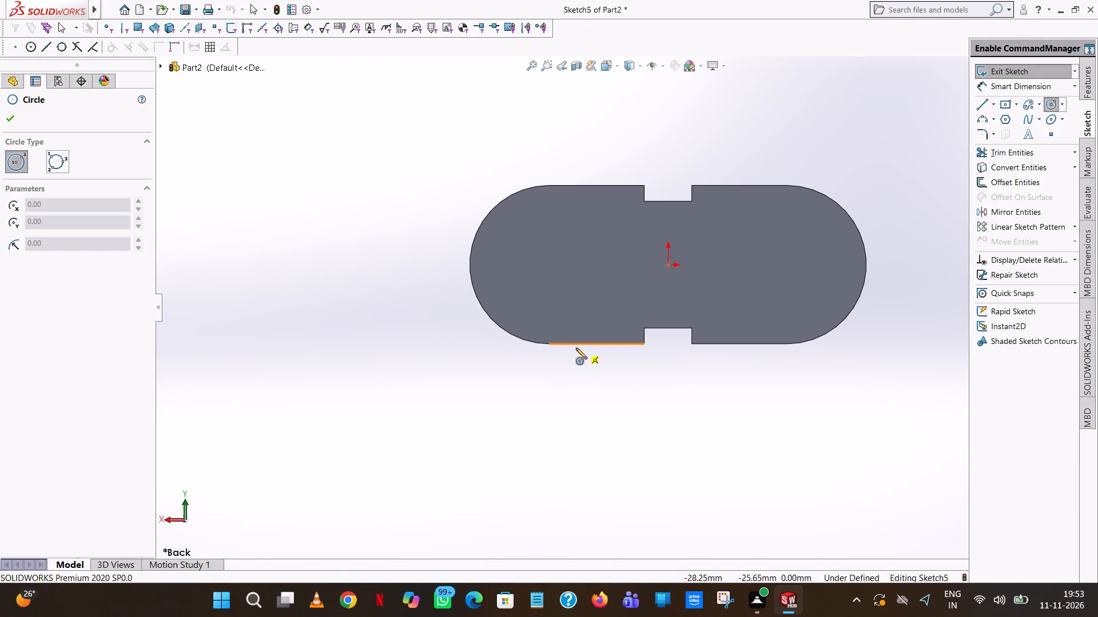
pyautogui.click(550, 264)
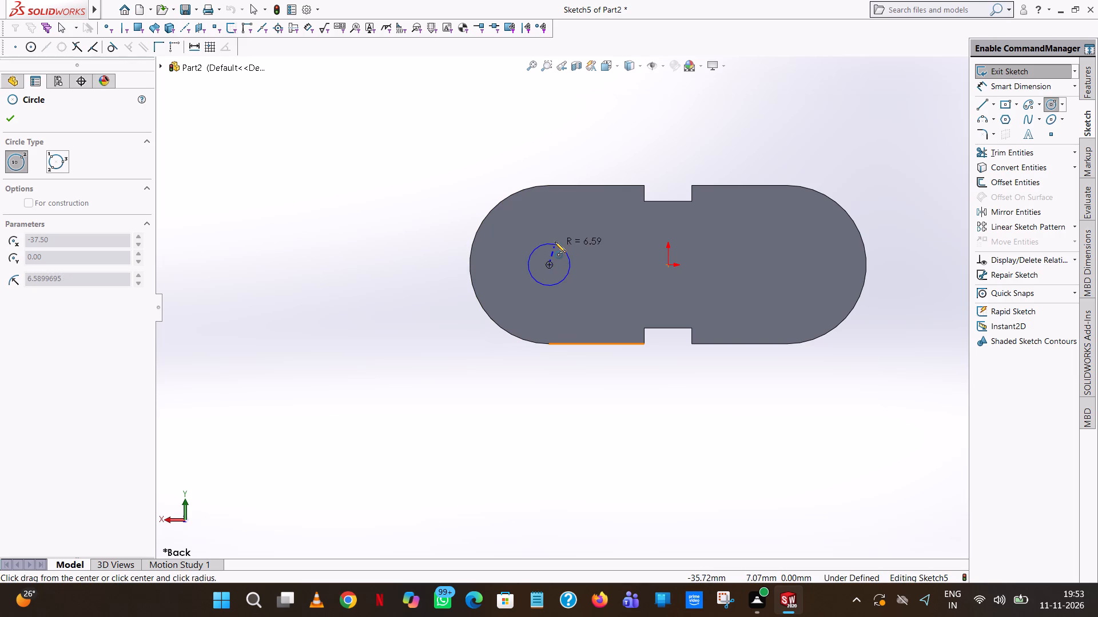
pyautogui.click(555, 242)
pyautogui.write('12')
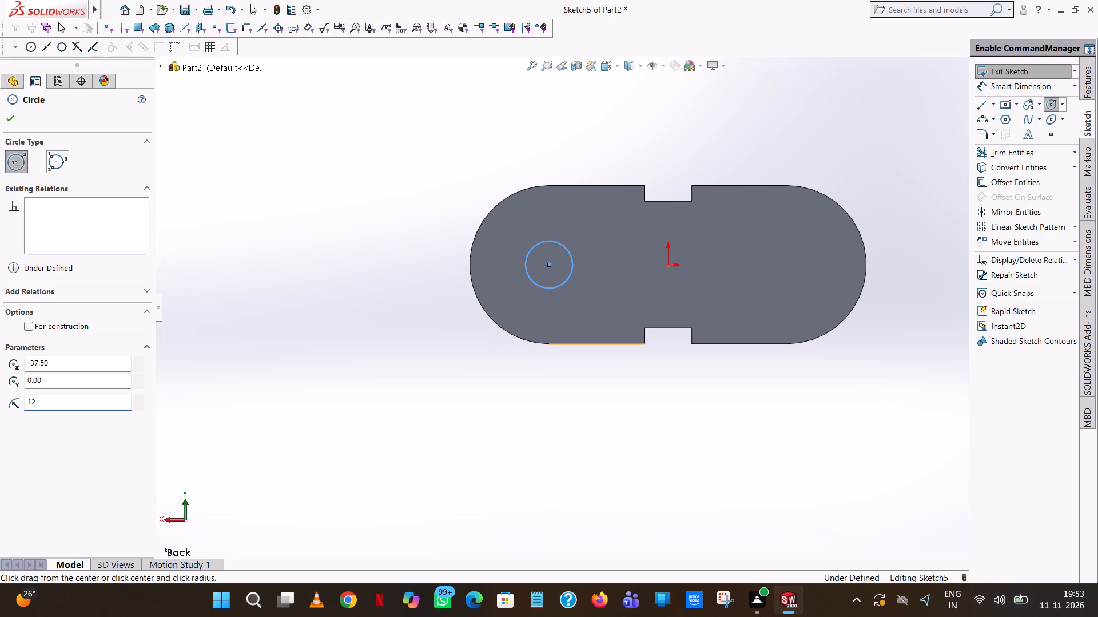
pyautogui.press('Return')
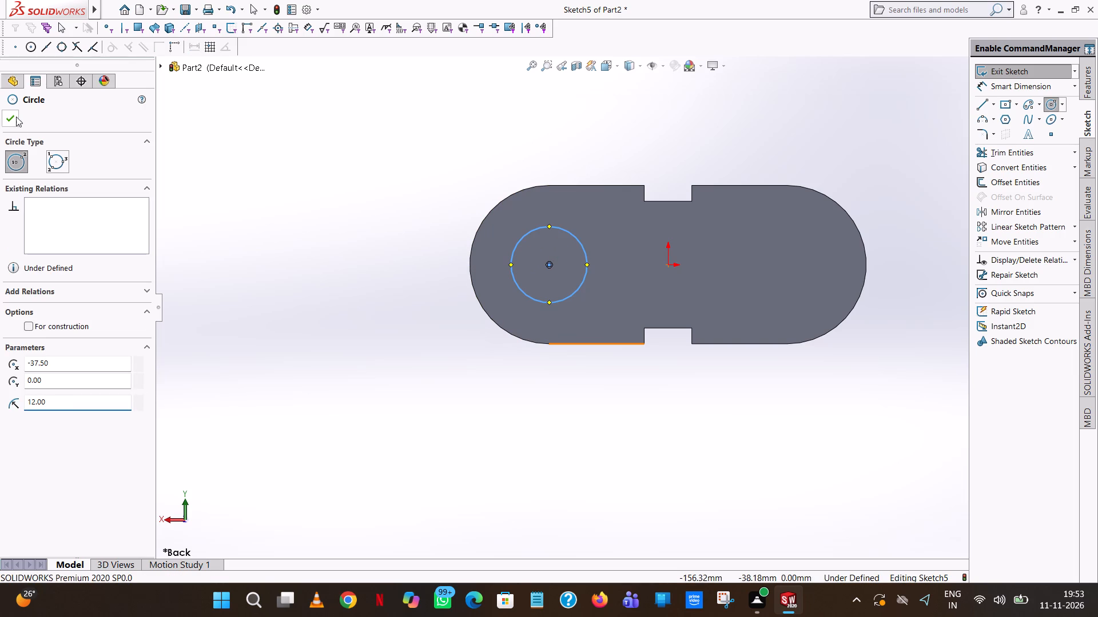
pyautogui.click(14, 118)
pyautogui.click(562, 142)
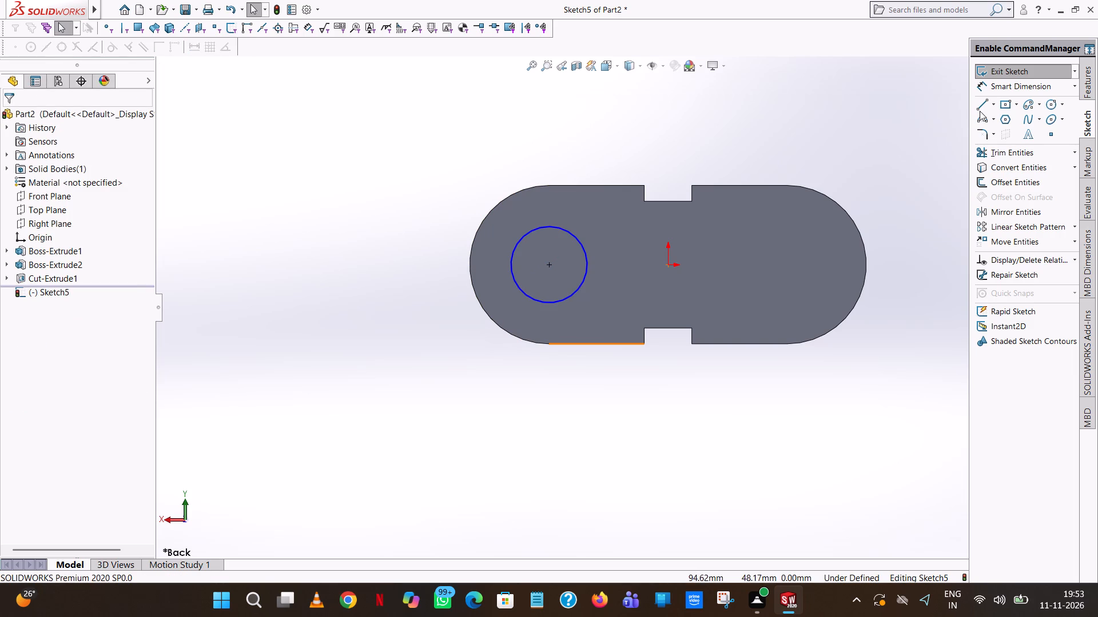
# Draw two horizontal lines about 30 mm long, tangent to the circle's top and bottom, past the rounded end and close them with a vertical line.
pyautogui.click(980, 109)
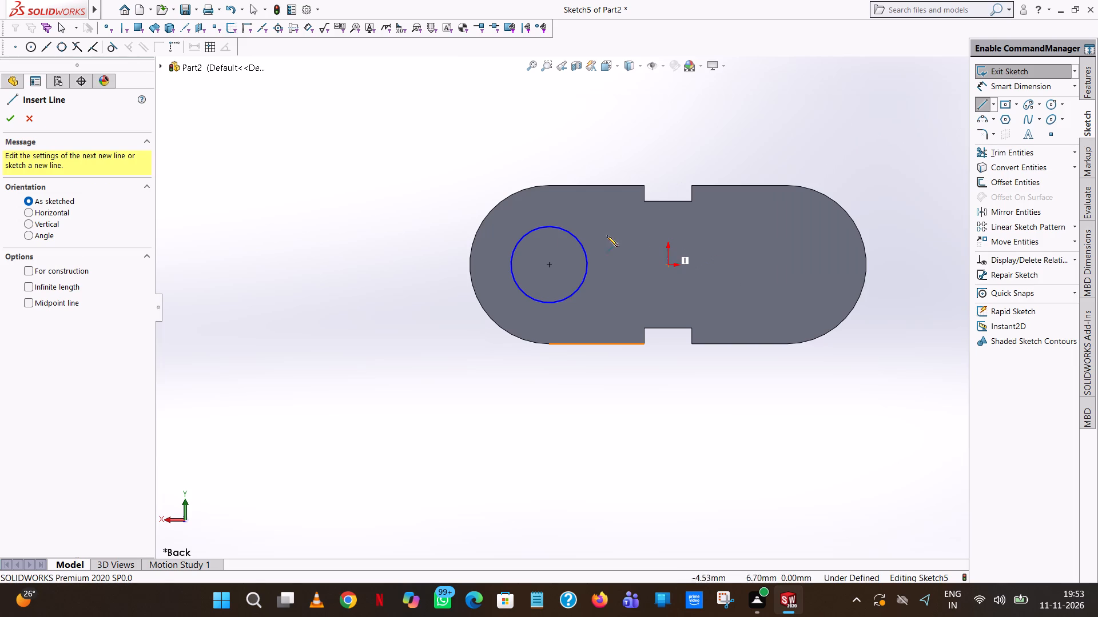
pyautogui.click(548, 226)
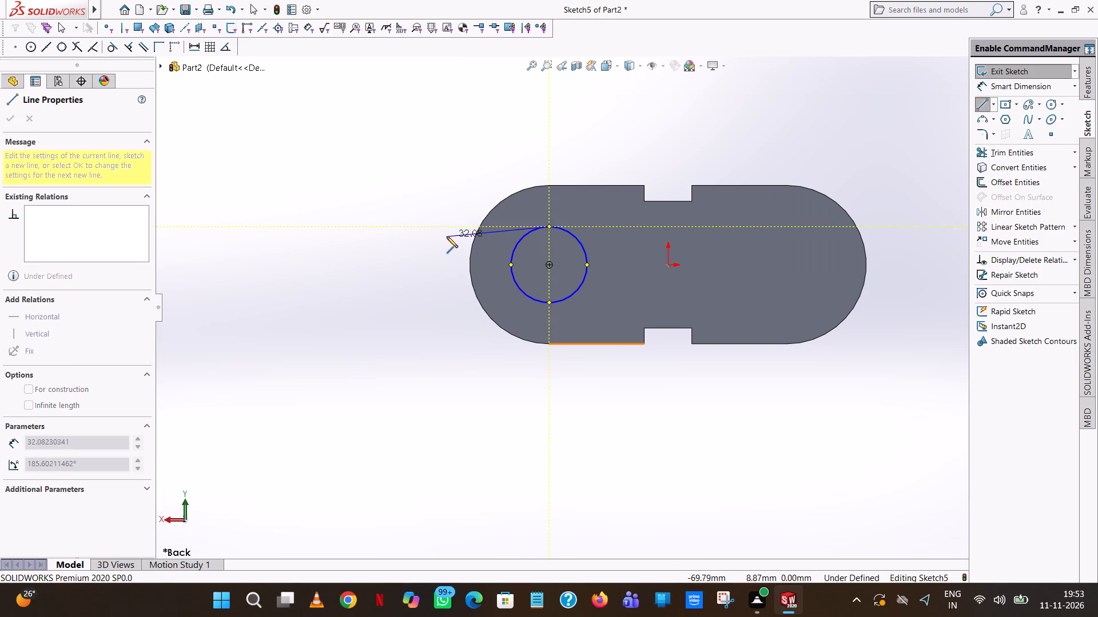
pyautogui.click(454, 228)
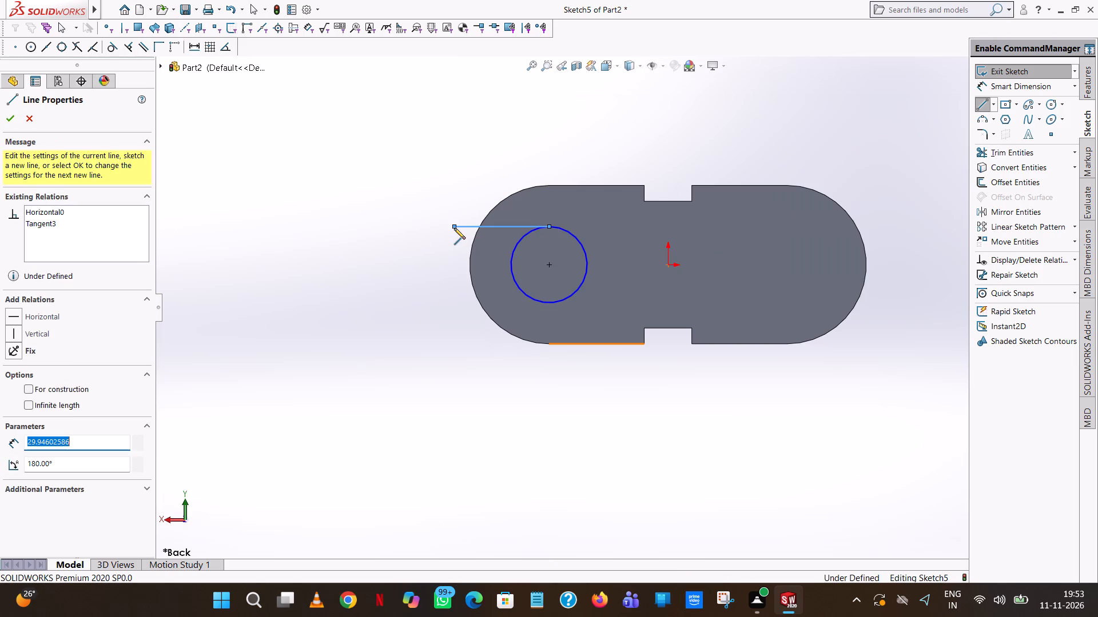
pyautogui.rightClick(454, 228)
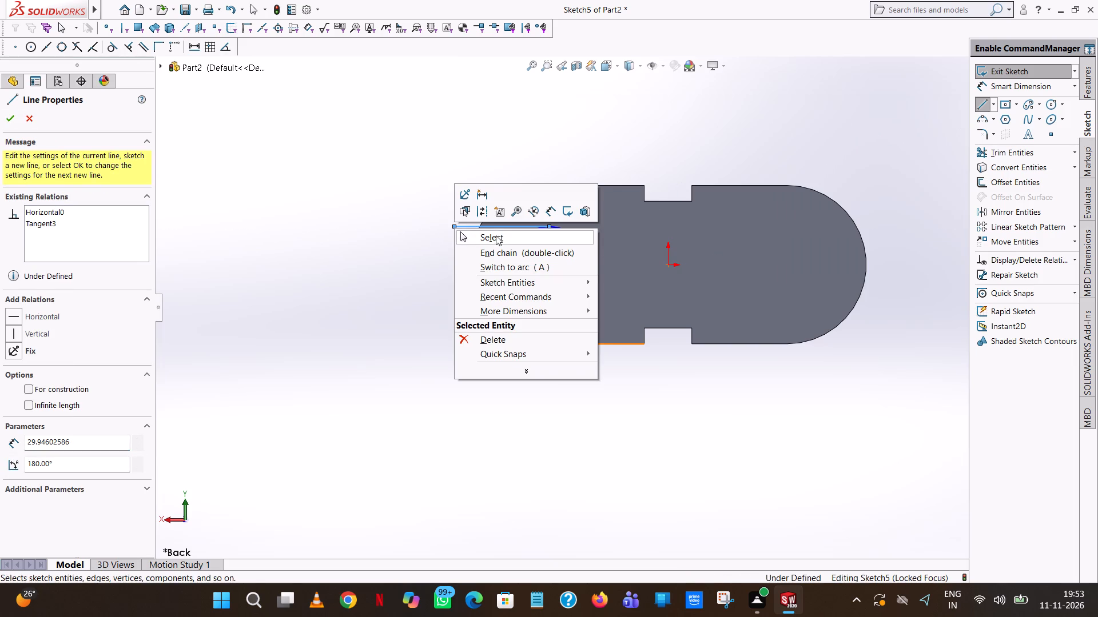
pyautogui.click(497, 237)
pyautogui.click(984, 103)
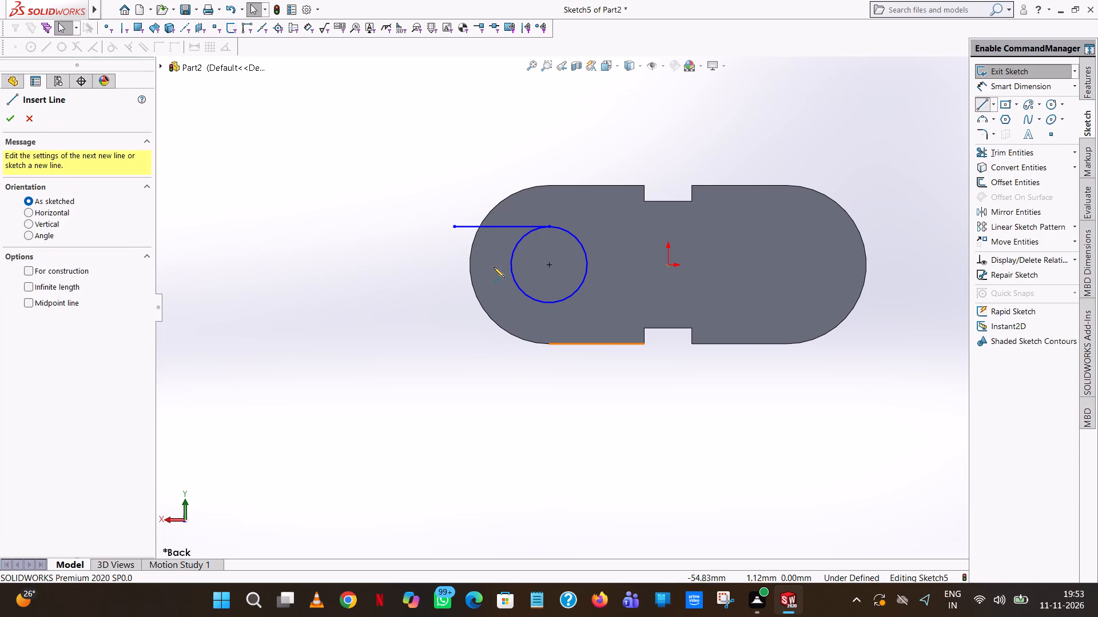
pyautogui.click(549, 303)
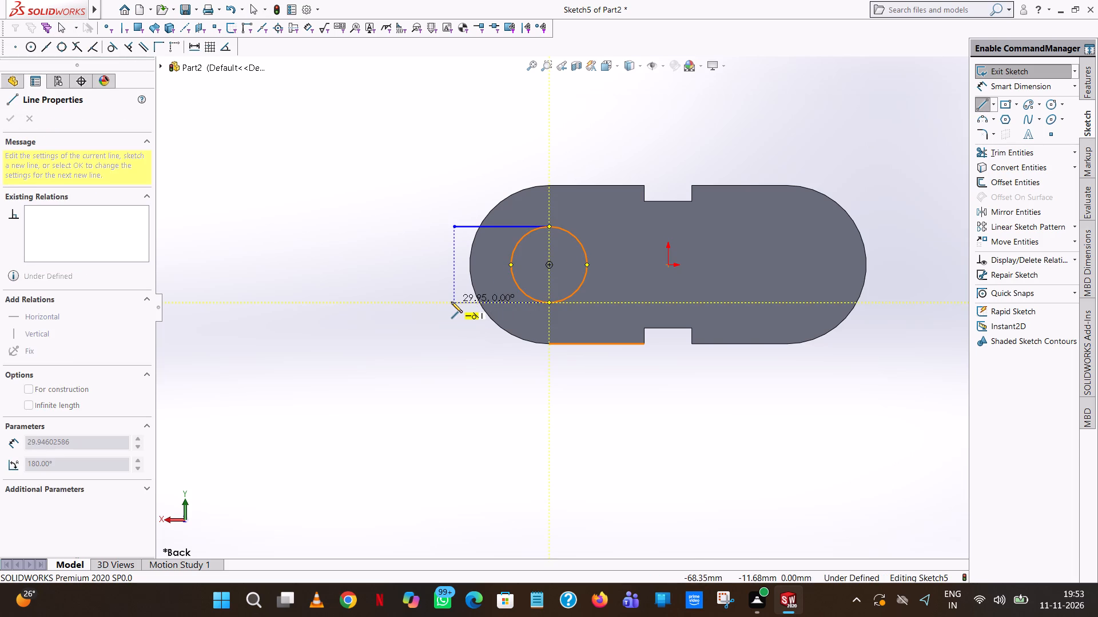
pyautogui.click(453, 302)
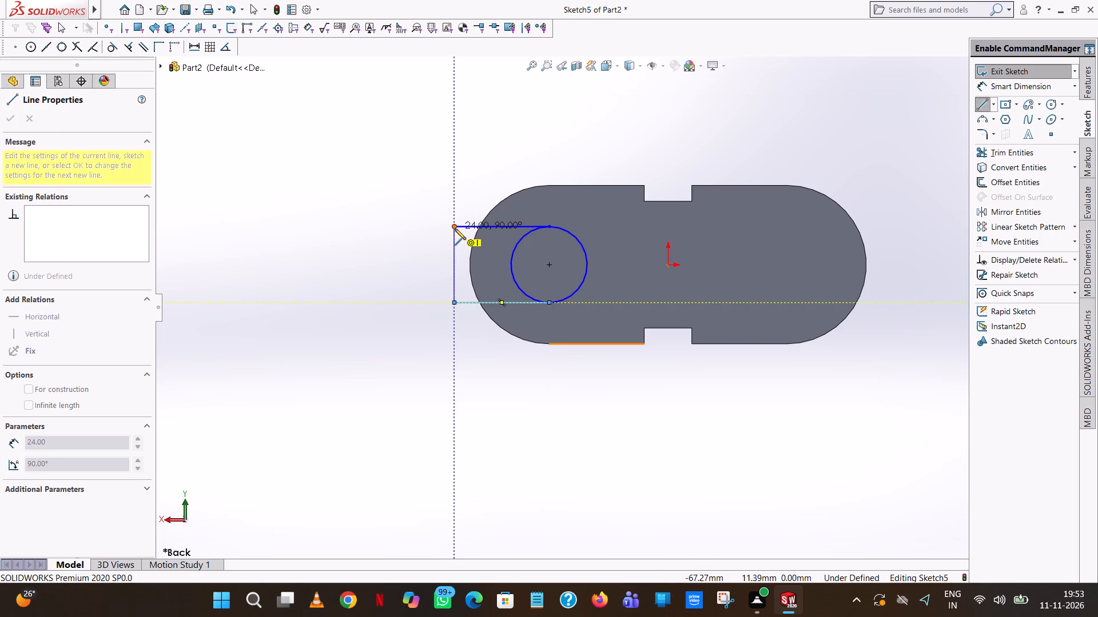
pyautogui.click(455, 227)
pyautogui.rightClick(455, 227)
pyautogui.click(491, 241)
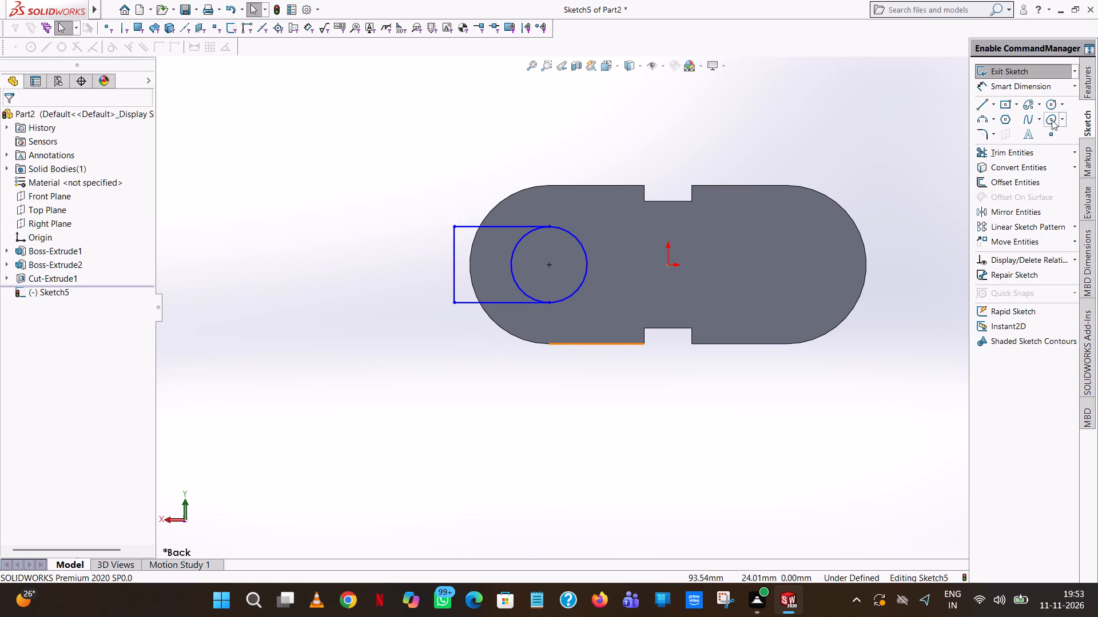
# Trim away the half of the circle that lies inside the slot outline.
pyautogui.click(997, 151)
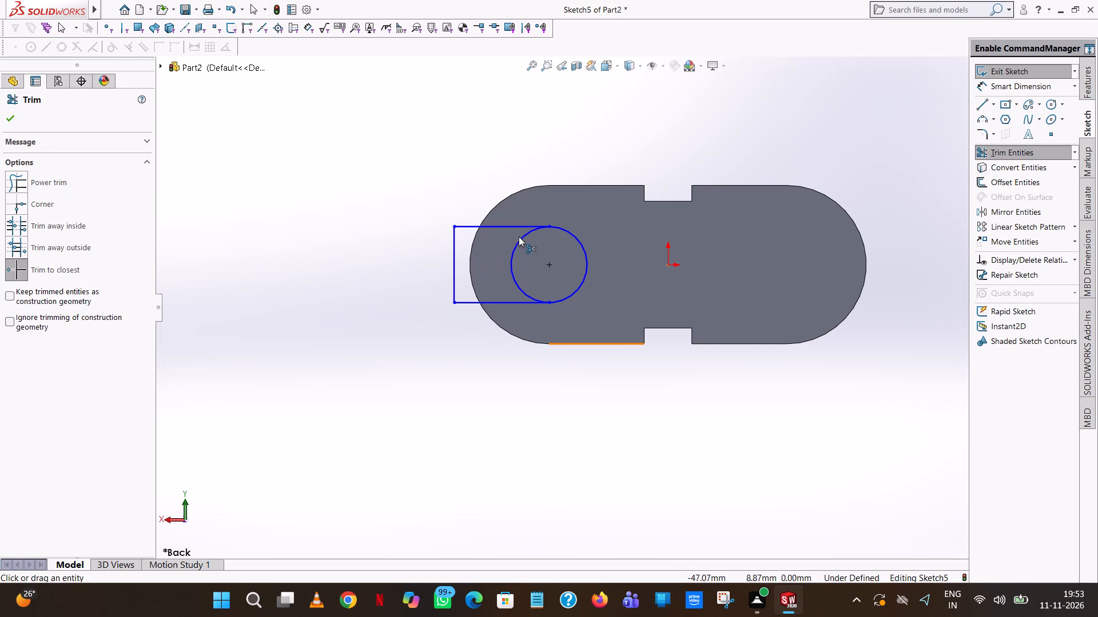
pyautogui.click(522, 237)
pyautogui.click(15, 117)
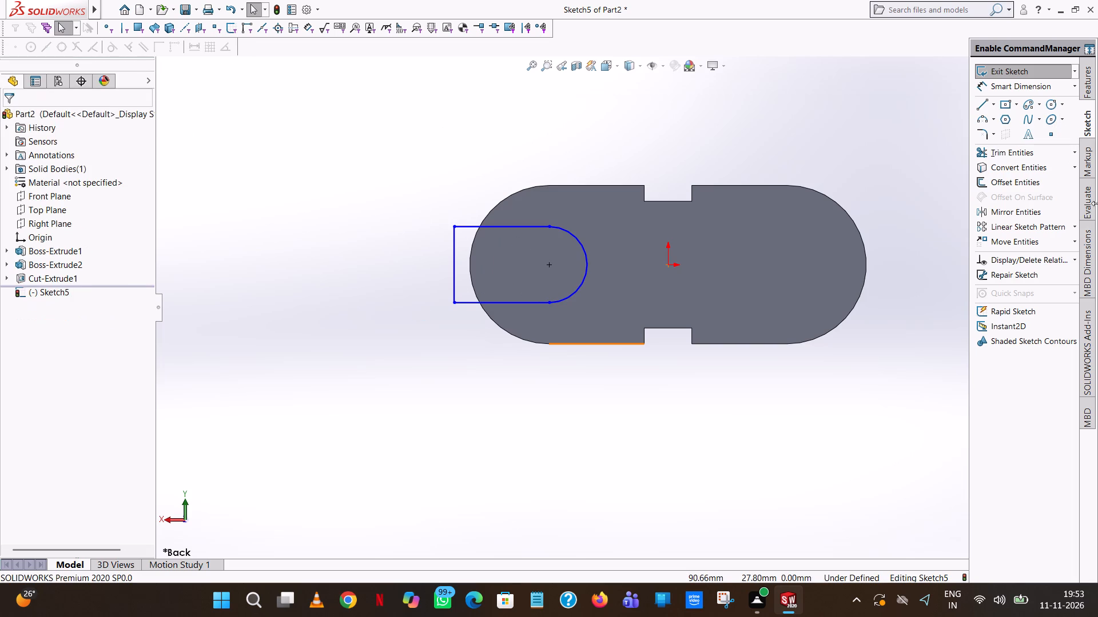
# Dimension the radius of the slot's inner arc.
pyautogui.click(1031, 91)
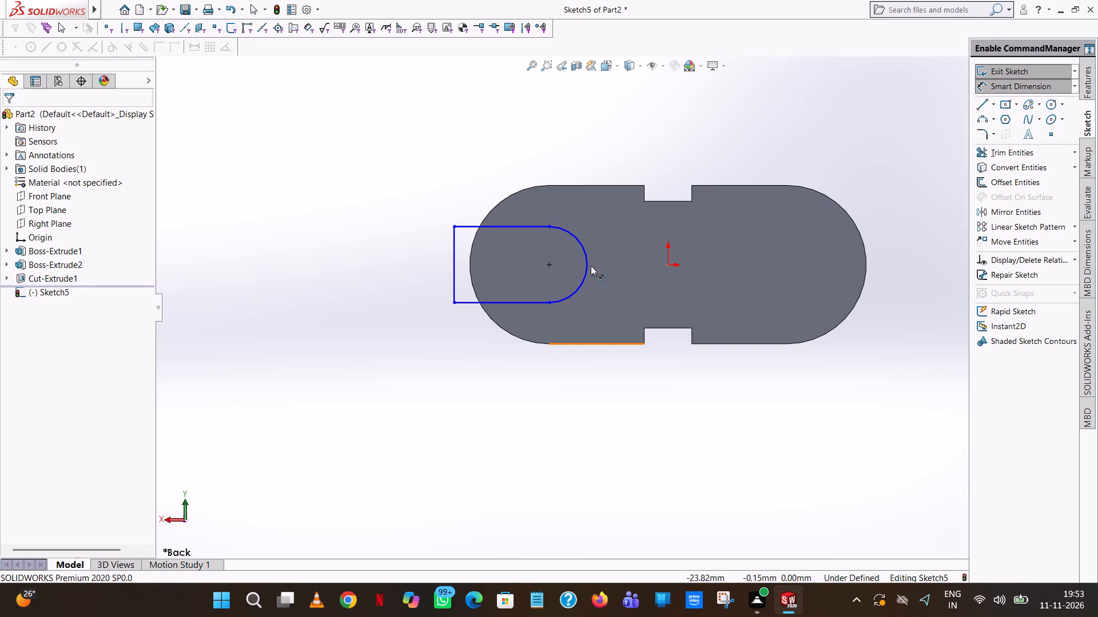
pyautogui.click(586, 264)
pyautogui.click(899, 281)
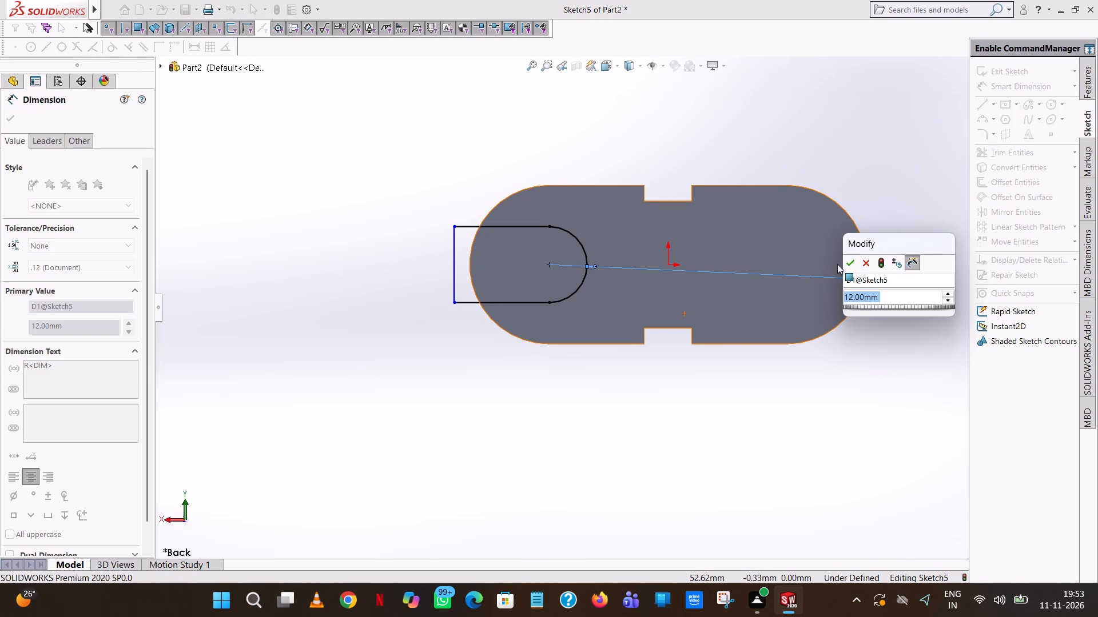
pyautogui.click(853, 255)
pyautogui.click(856, 178)
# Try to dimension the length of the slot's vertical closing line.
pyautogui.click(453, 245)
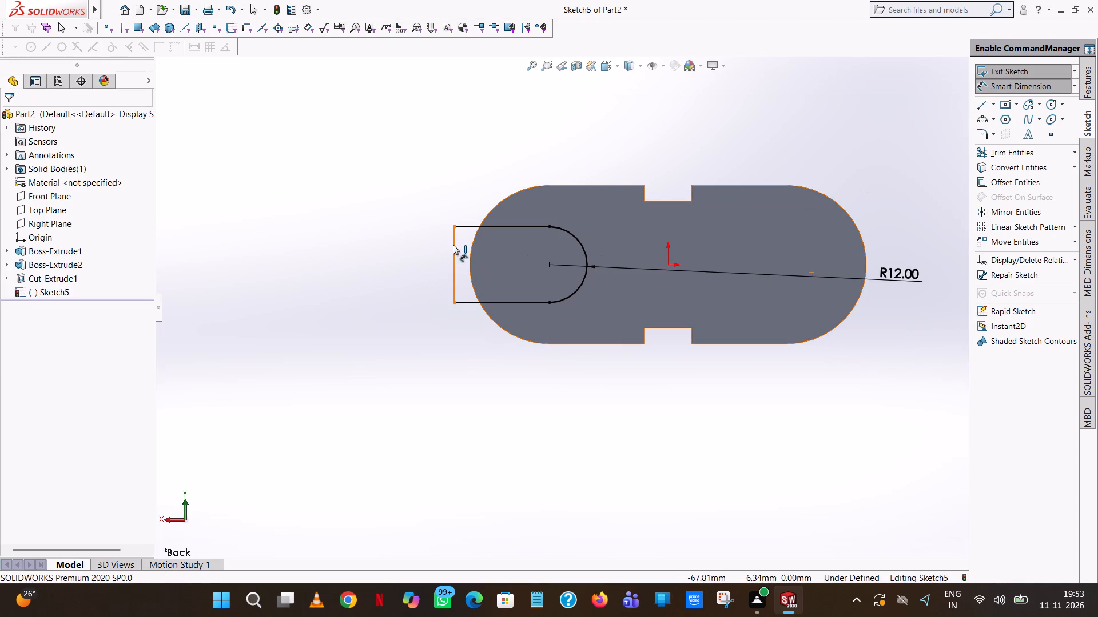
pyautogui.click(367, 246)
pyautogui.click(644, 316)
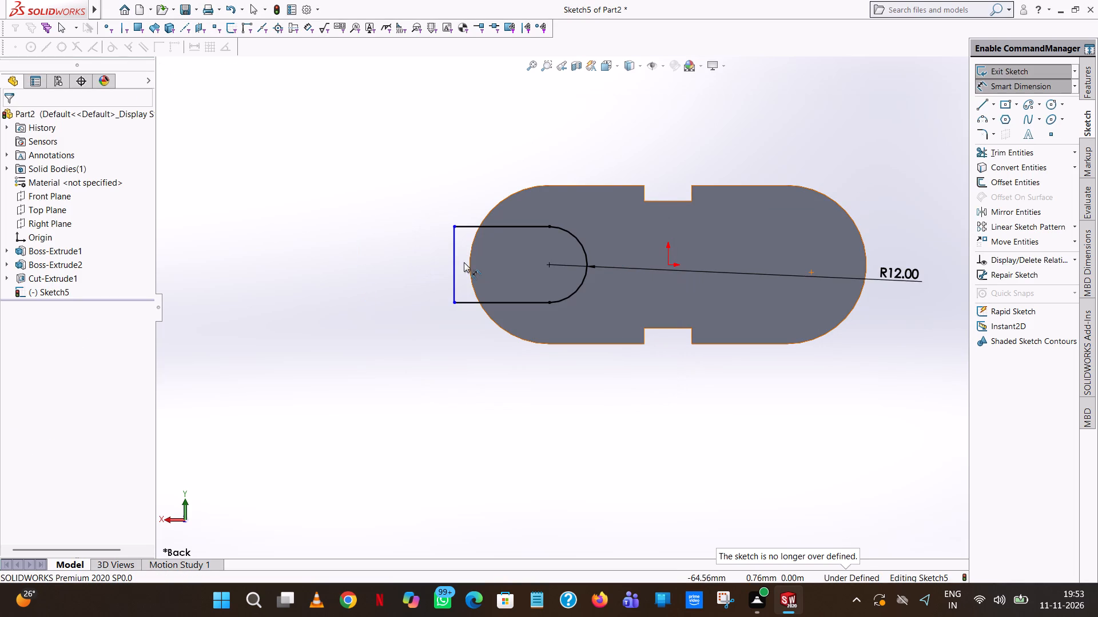
# Dimension the horizontal distance from the slot's vertical closing line to the origin.
pyautogui.click(456, 262)
pyautogui.click(670, 263)
pyautogui.click(567, 426)
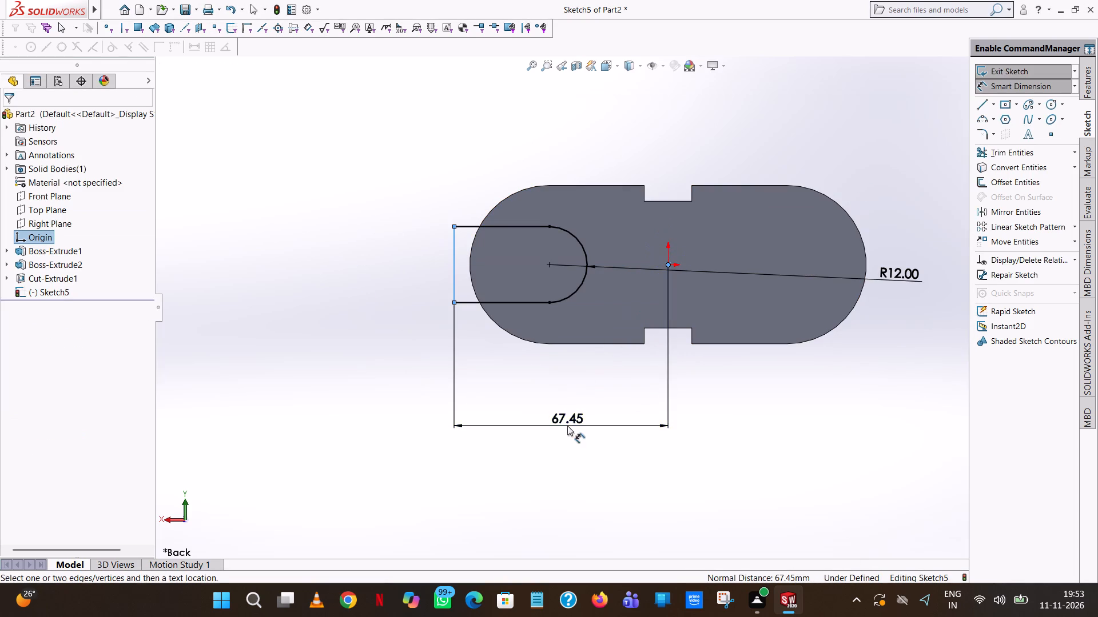
pyautogui.click(518, 411)
pyautogui.click(385, 368)
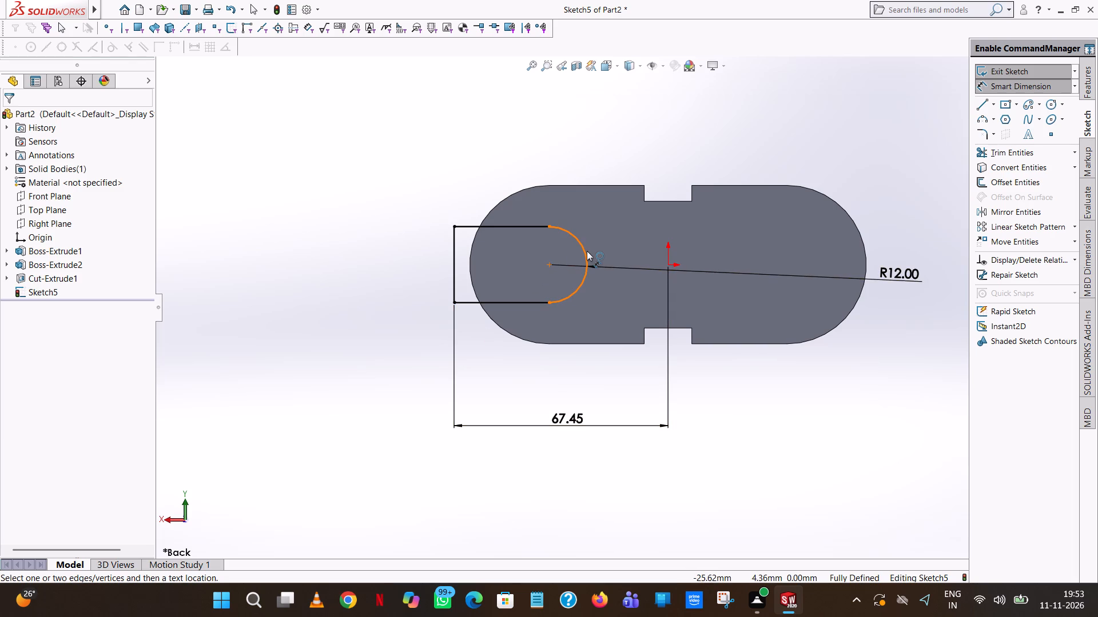
# Cut-extrude the open-ended slot profile into the link with a Blind depth of 10 mm from the sketch plane.
pyautogui.moveTo(710, 113); pyautogui.dragTo(711, 208, button='middle')
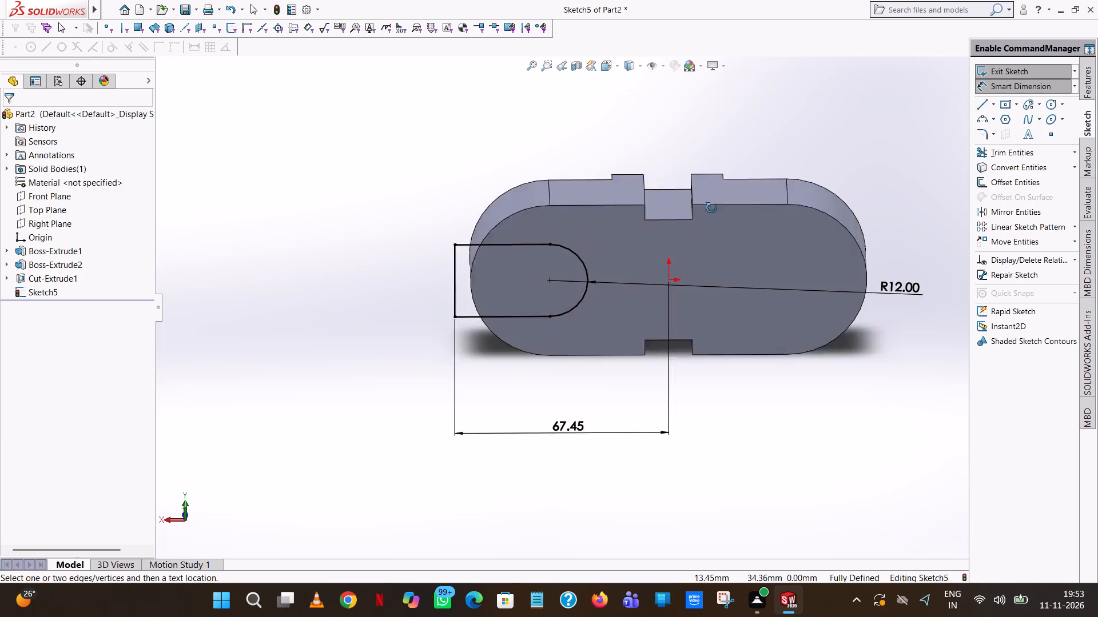
pyautogui.moveTo(711, 208); pyautogui.dragTo(731, 318, button='middle')
pyautogui.click(1083, 84)
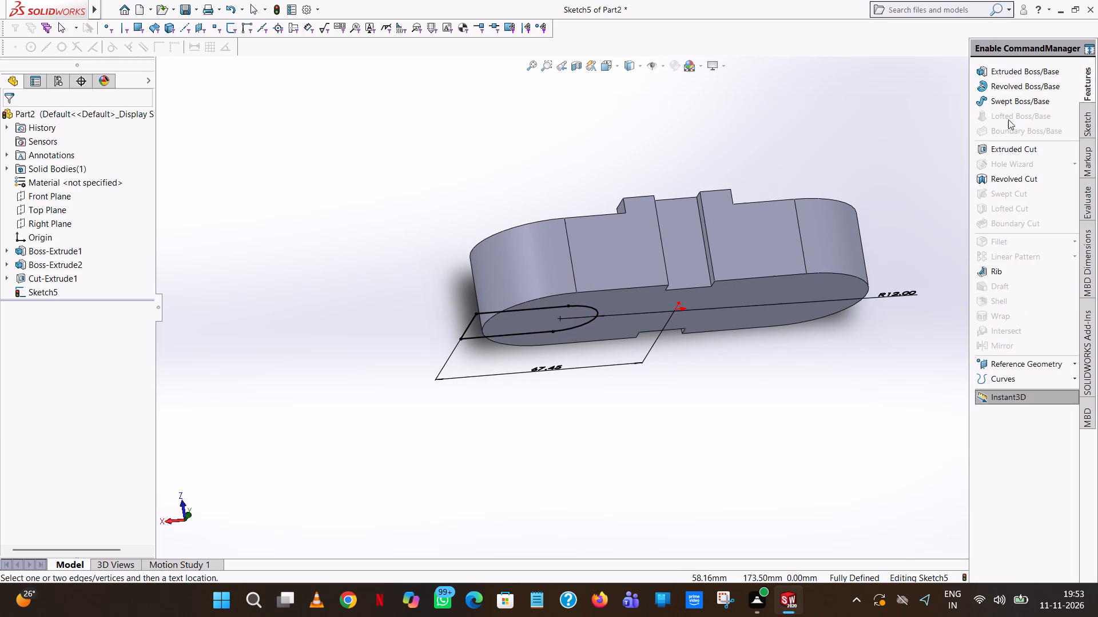
pyautogui.click(993, 145)
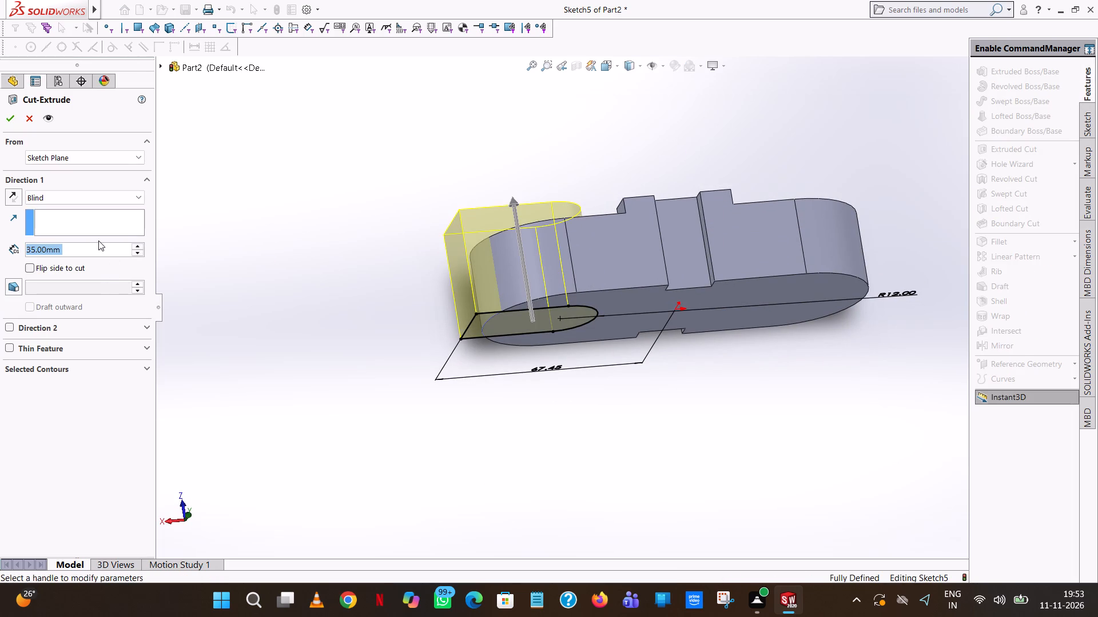
pyautogui.write('10')
pyautogui.press('Return')
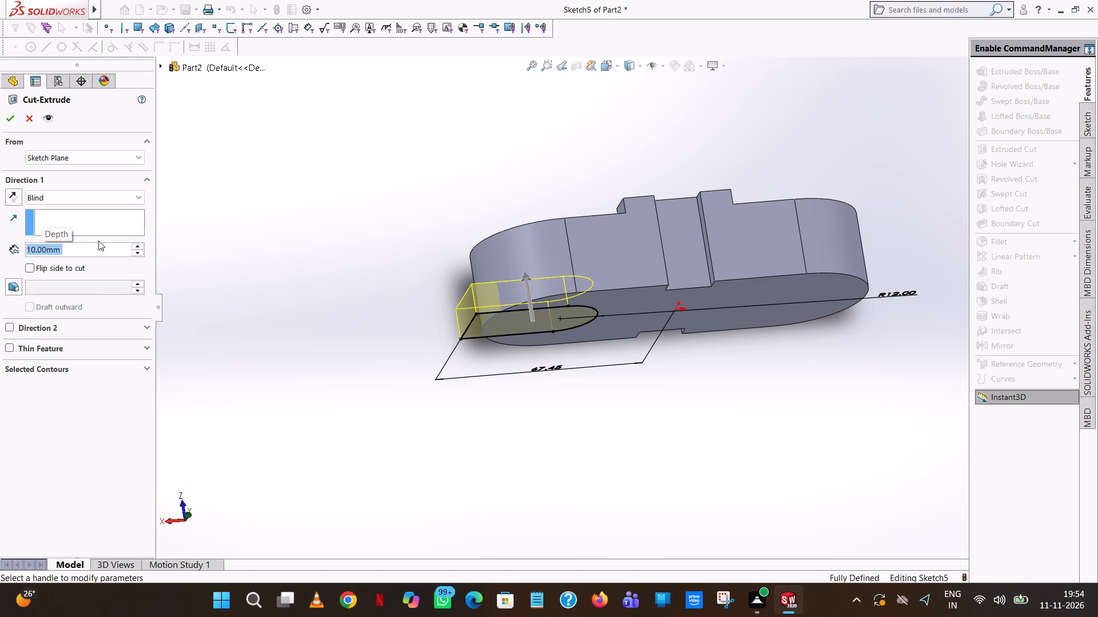
pyautogui.click(8, 119)
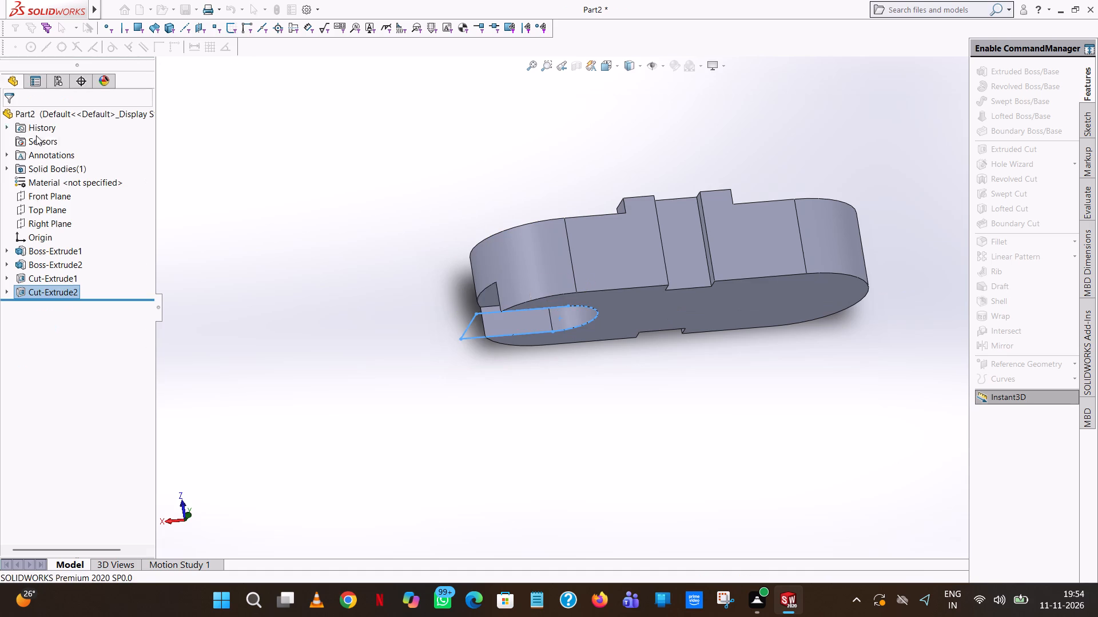
# Start an Extruded Boss sketch on the link's flat front face that carries the pads, viewed from the front.
pyautogui.click(312, 171)
pyautogui.moveTo(313, 171); pyautogui.dragTo(449, 330, button='middle')
pyautogui.scroll(1, 381, 103)
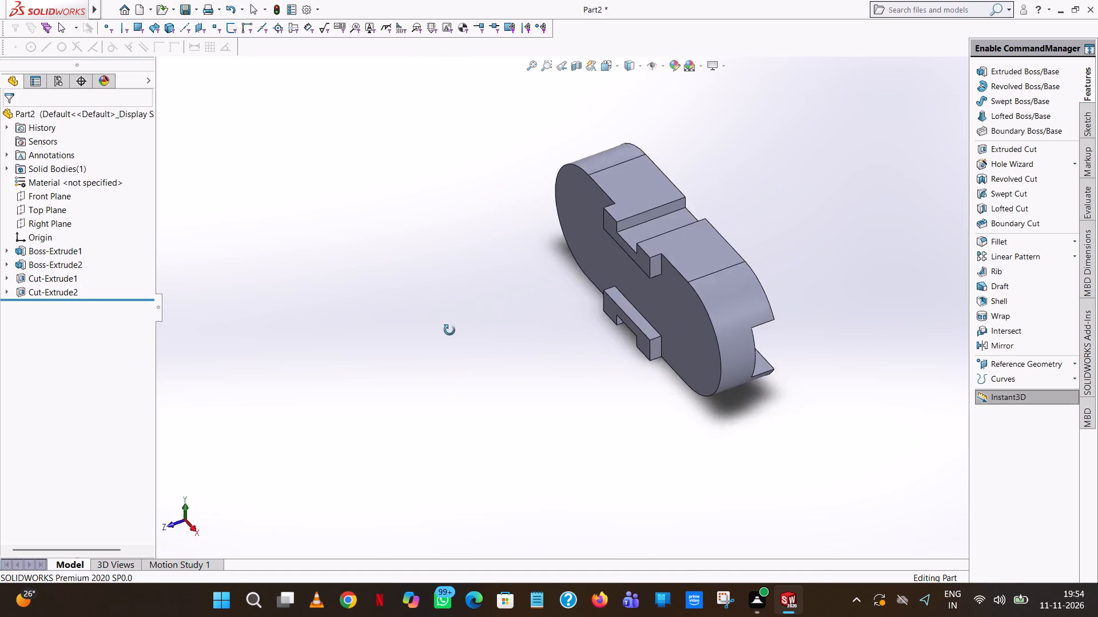
pyautogui.moveTo(449, 330); pyautogui.dragTo(412, 291, button='middle')
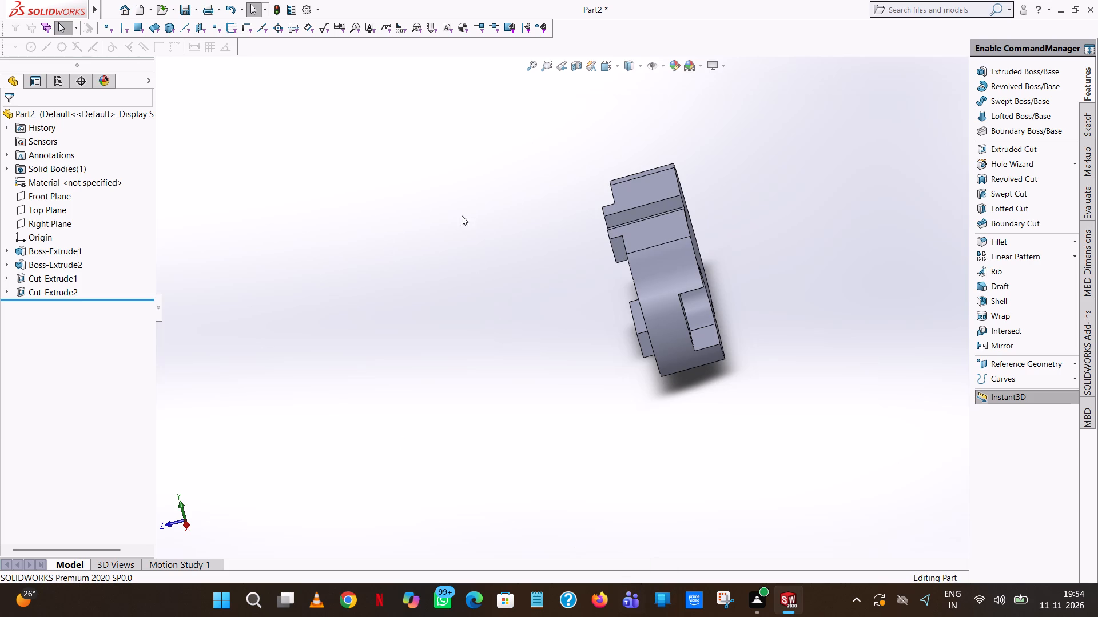
pyautogui.moveTo(455, 330); pyautogui.dragTo(588, 229, button='middle')
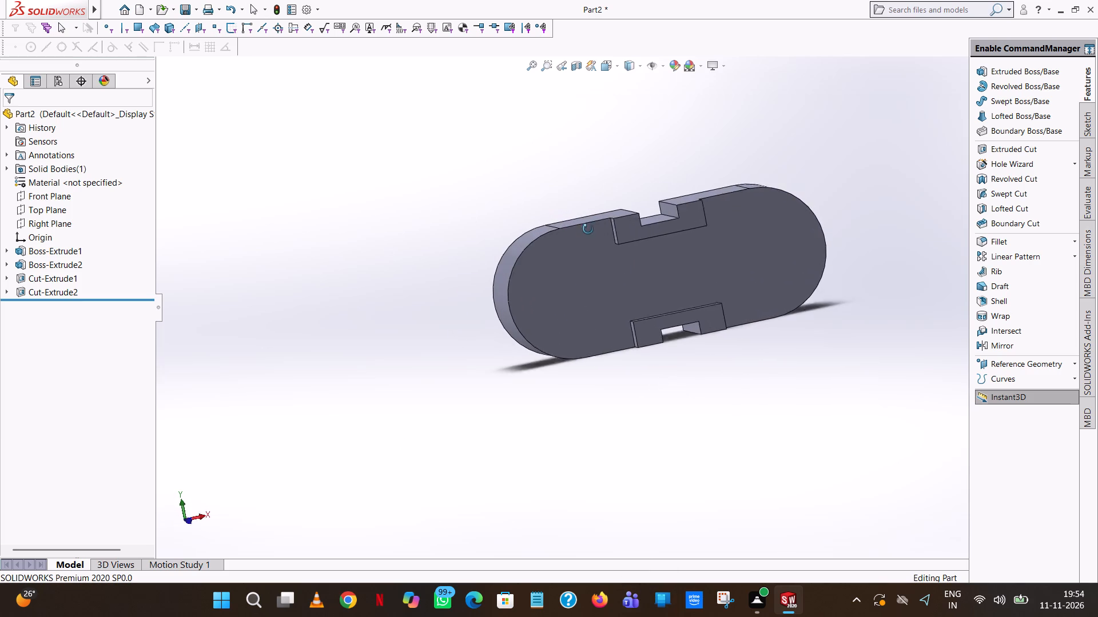
pyautogui.moveTo(588, 229); pyautogui.dragTo(592, 237, button='middle')
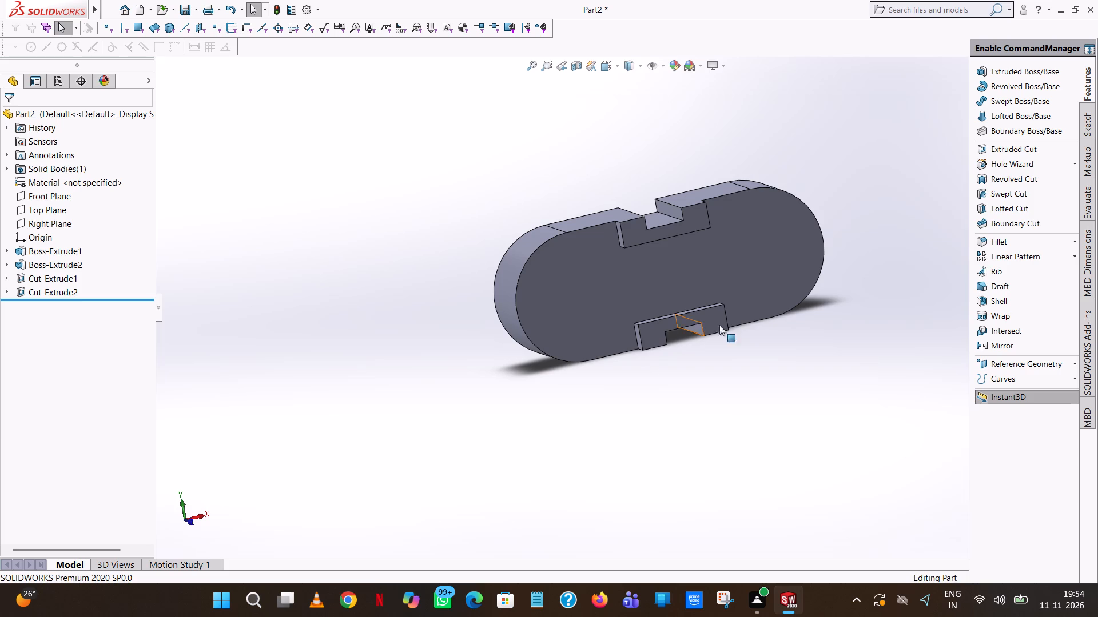
pyautogui.click(1015, 71)
pyautogui.click(608, 308)
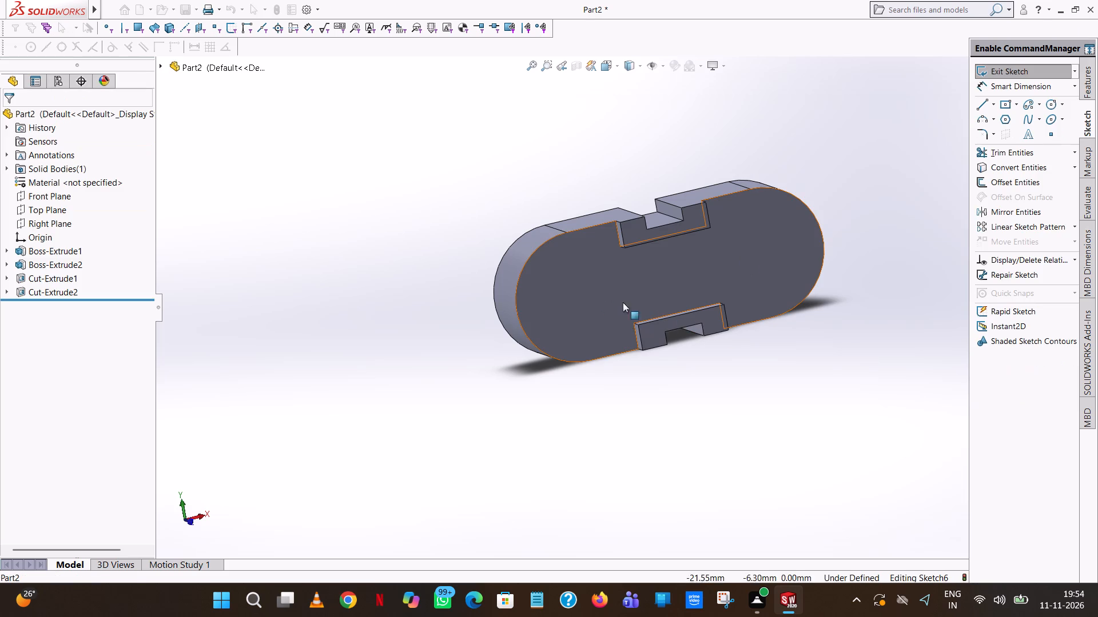
pyautogui.click(617, 67)
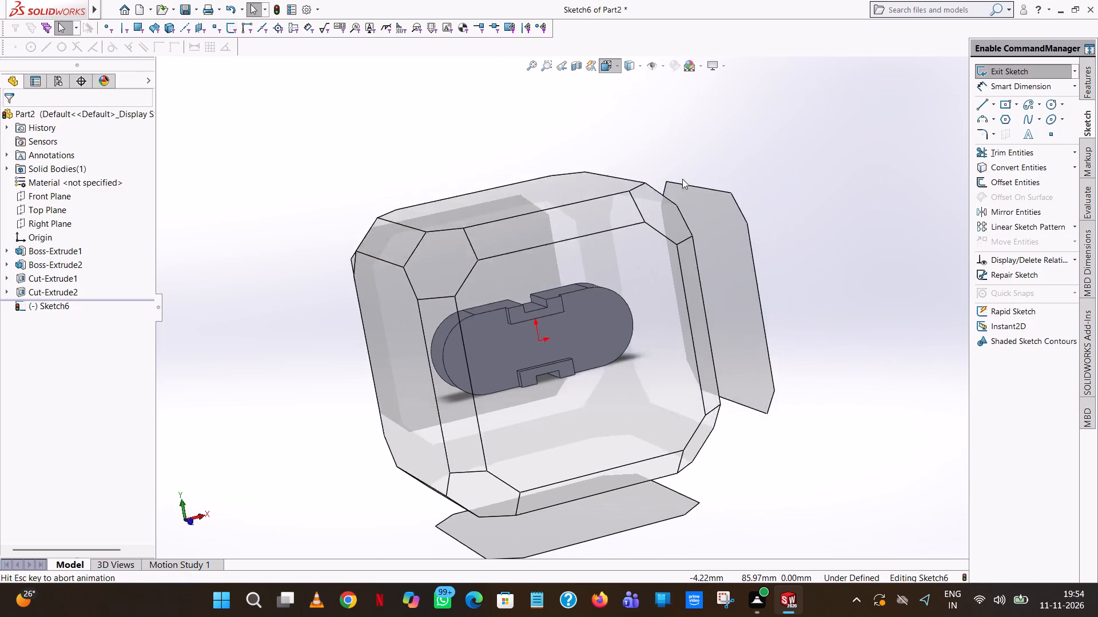
pyautogui.click(677, 127)
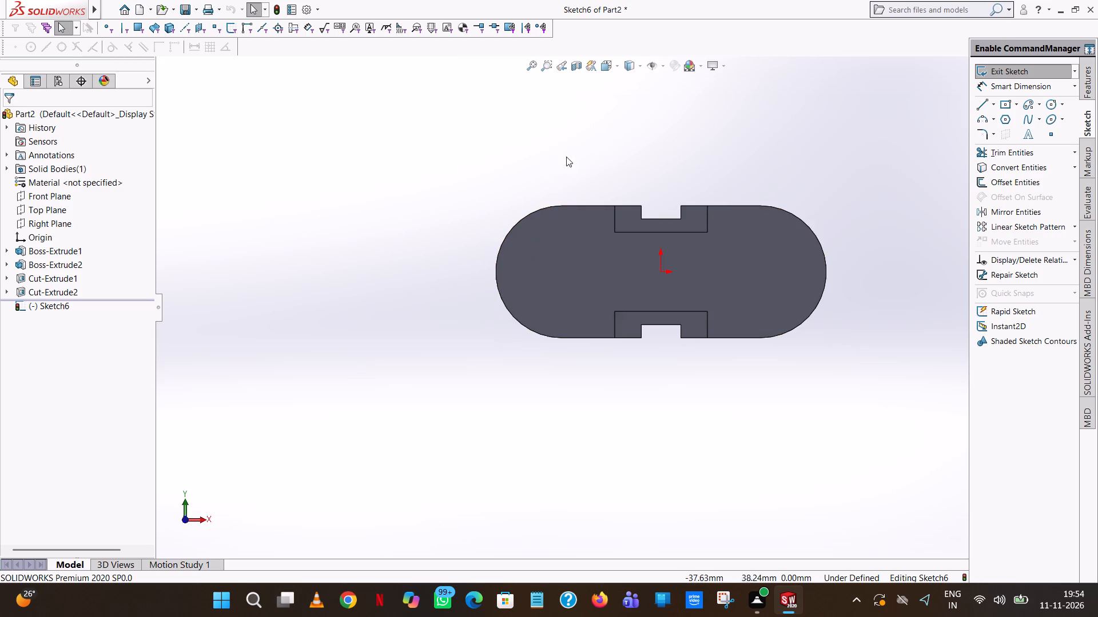
# Sketch a circle of radius 10 mm at the arc centre of the rounded end opposite the slot, at X -37.50, Y 0.
pyautogui.moveTo(570, 152); pyautogui.dragTo(558, 273, button='middle')
pyautogui.scroll(1, 587, 180)
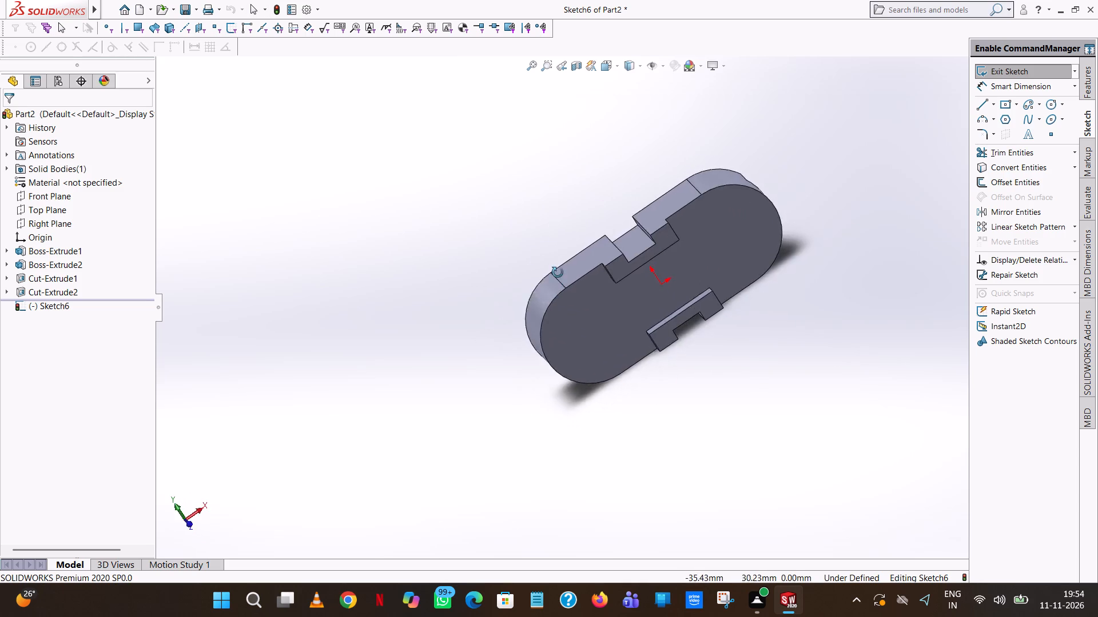
pyautogui.moveTo(558, 273); pyautogui.dragTo(551, 277, button='middle')
pyautogui.scroll(1, 532, 400)
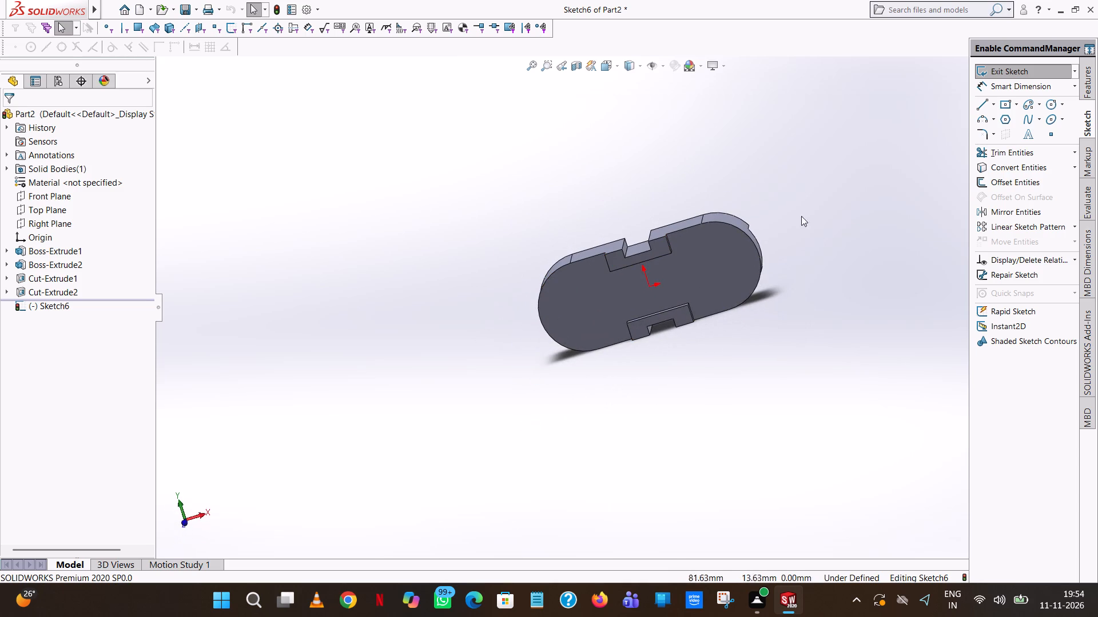
pyautogui.click(1053, 102)
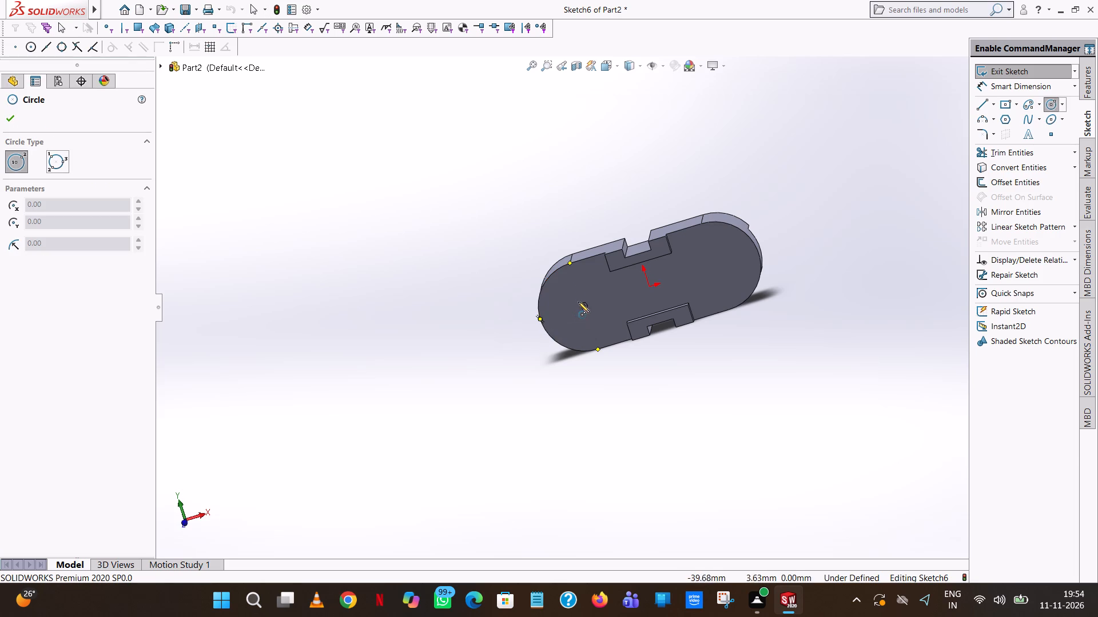
pyautogui.click(584, 307)
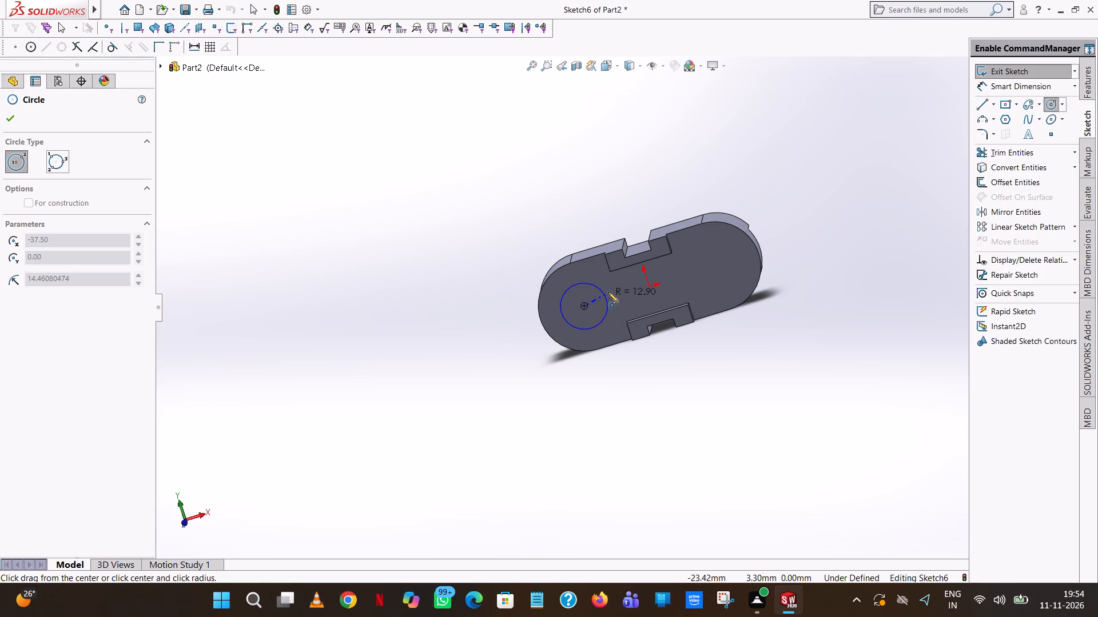
pyautogui.click(608, 291)
pyautogui.write('10')
pyautogui.press('Return')
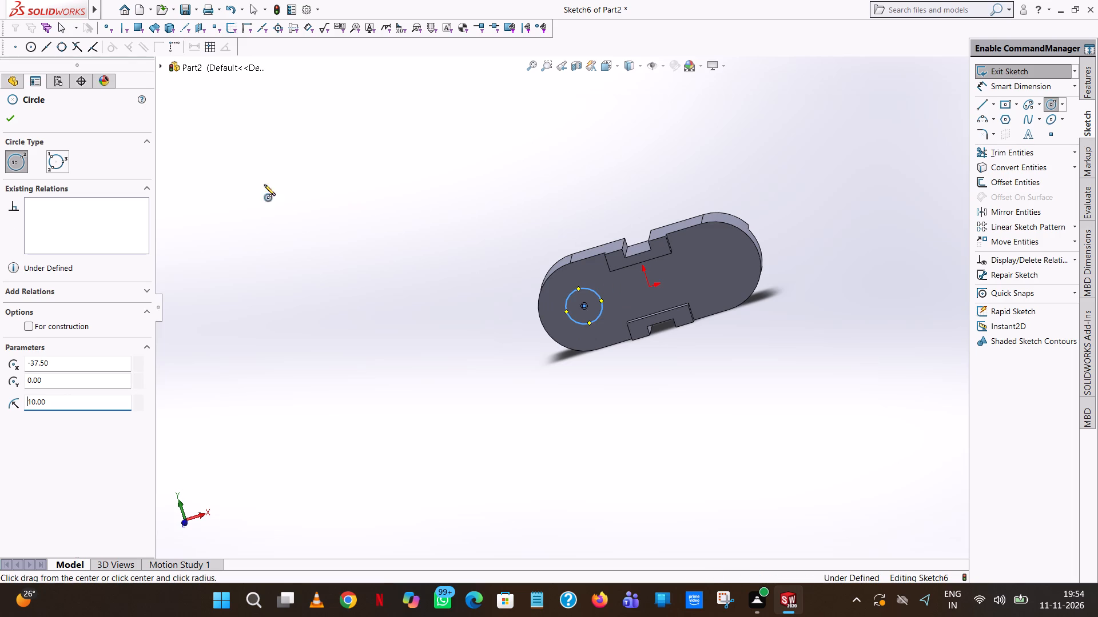
pyautogui.click(15, 122)
pyautogui.click(474, 157)
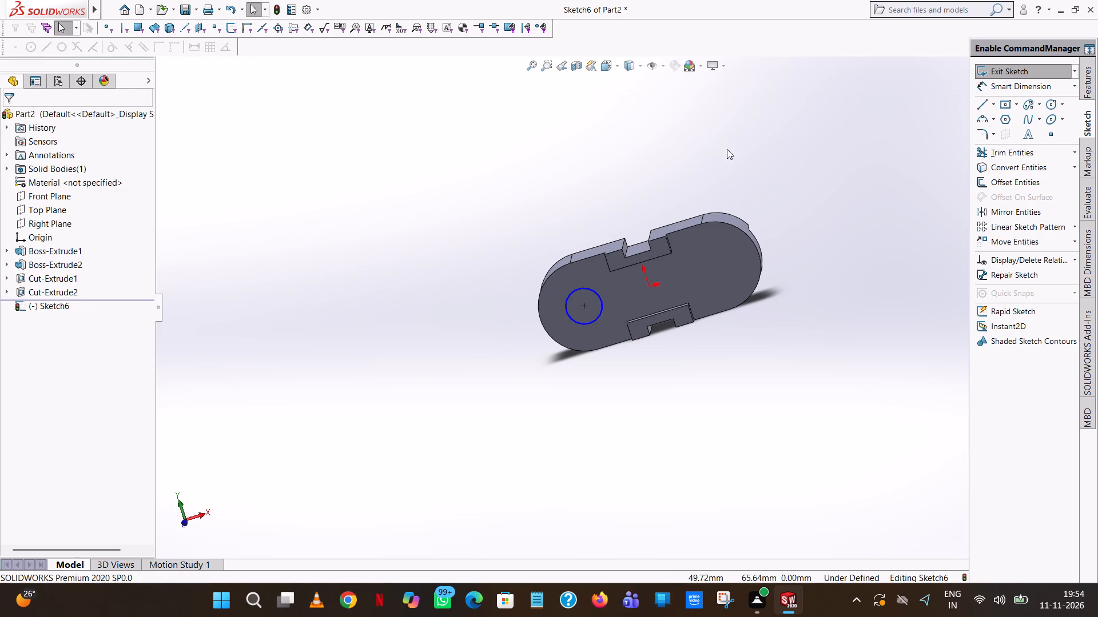
# Dimension the diameter of the circle at the rounded end opposite the slot.
pyautogui.click(1013, 86)
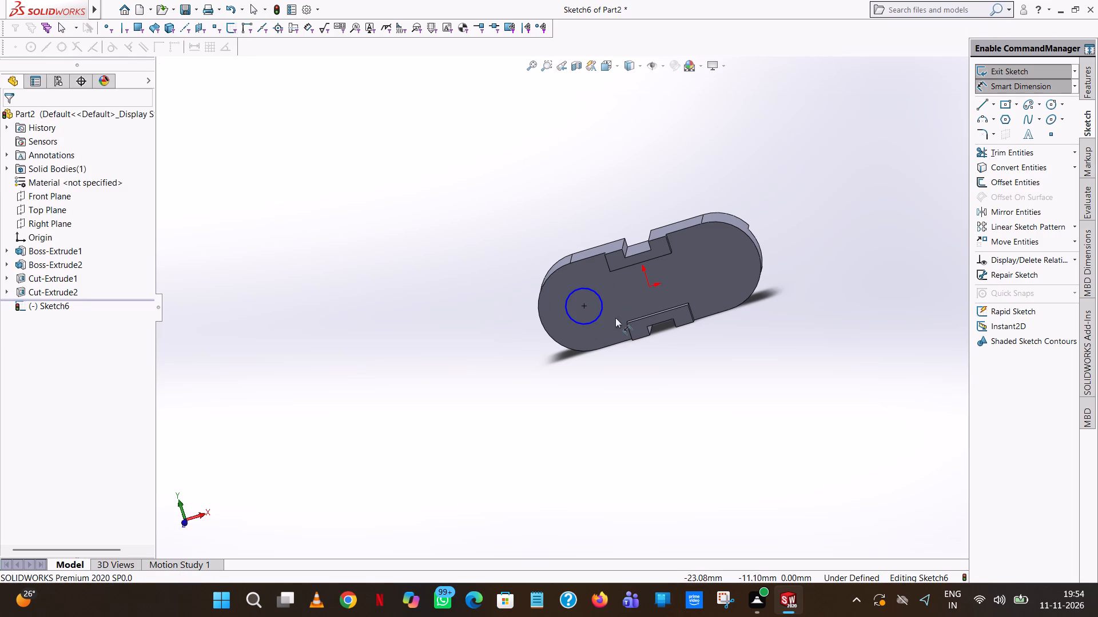
pyautogui.click(603, 309)
pyautogui.click(329, 308)
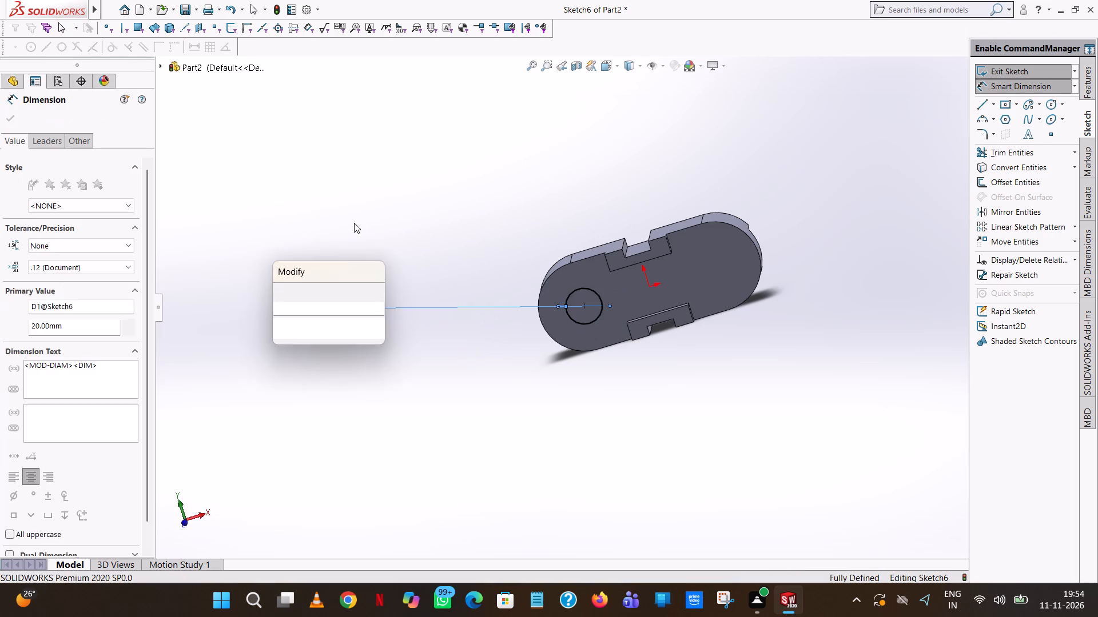
pyautogui.click(280, 290)
pyautogui.click(424, 147)
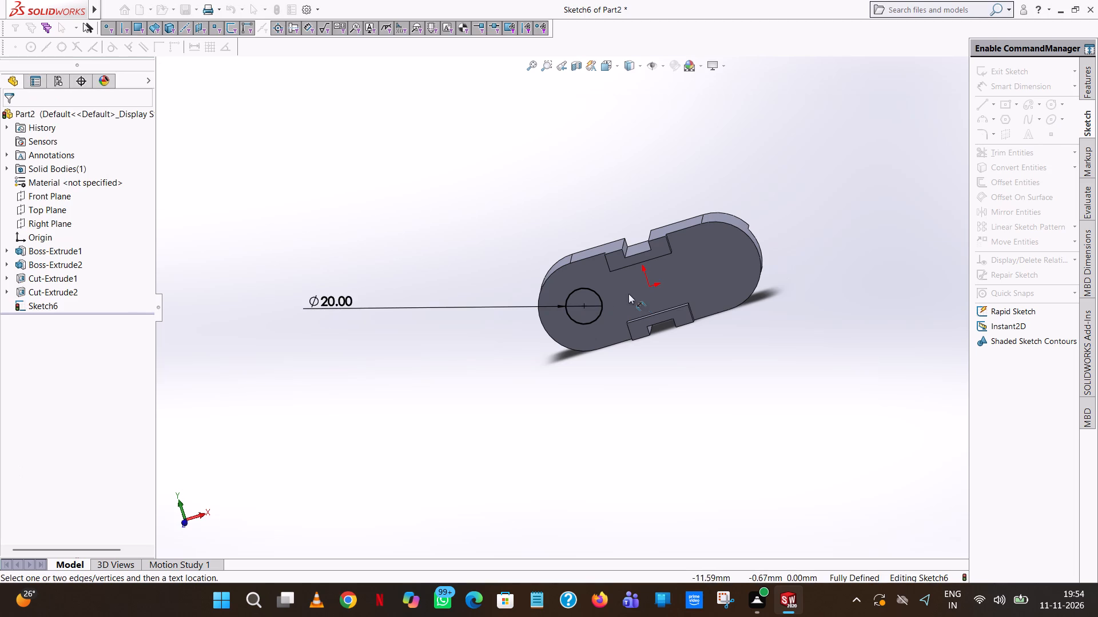
# Cut-extrude the circle through the link with a Blind depth of 32 mm from the sketch plane.
pyautogui.click(1092, 67)
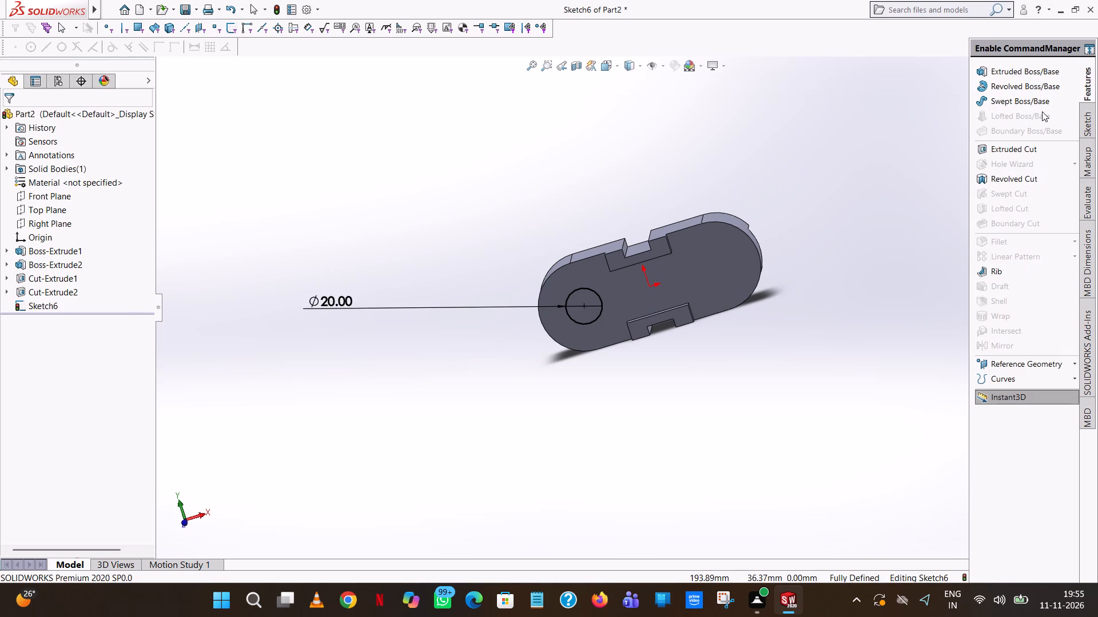
pyautogui.click(1033, 150)
pyautogui.moveTo(507, 167); pyautogui.dragTo(511, 335, button='middle')
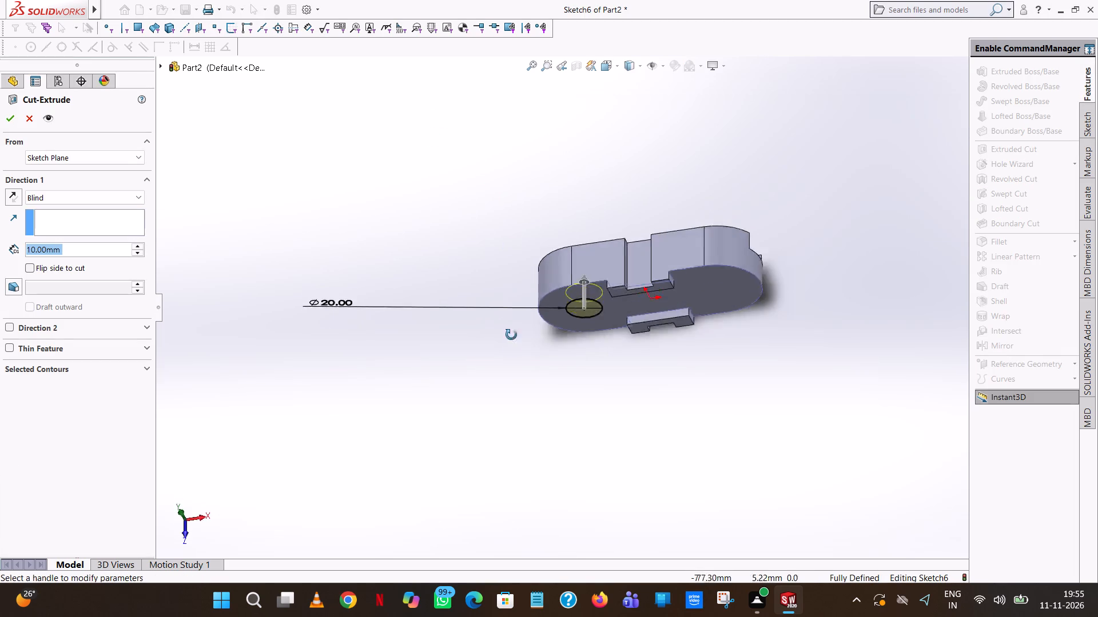
pyautogui.moveTo(511, 335); pyautogui.dragTo(512, 453, button='middle')
pyautogui.moveTo(582, 265); pyautogui.dragTo(587, 239)
pyautogui.click(596, 167)
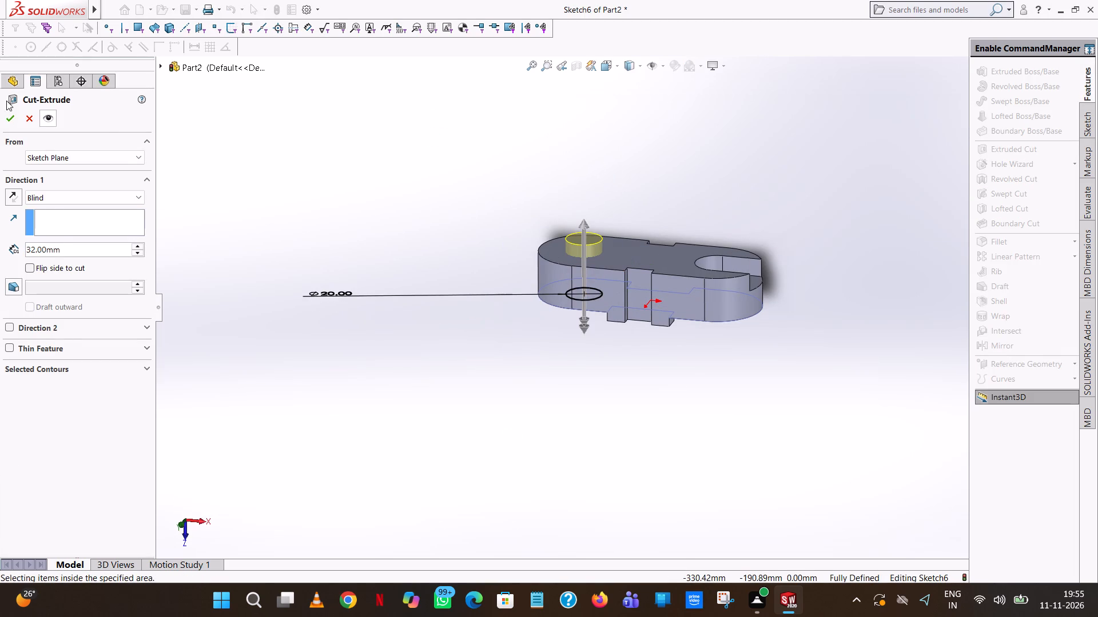
pyautogui.click(6, 117)
pyautogui.click(424, 178)
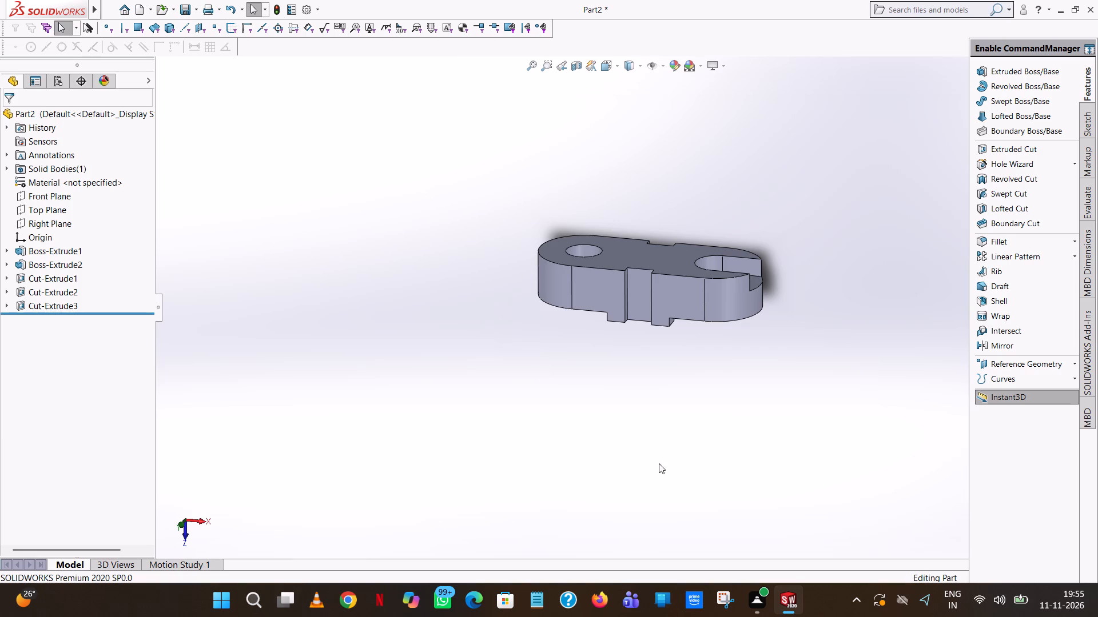
# Start an Extruded Cut sketch on the link's flat face that carries the pads, viewed normal to the sketch.
pyautogui.moveTo(654, 426); pyautogui.dragTo(905, 288, button='middle')
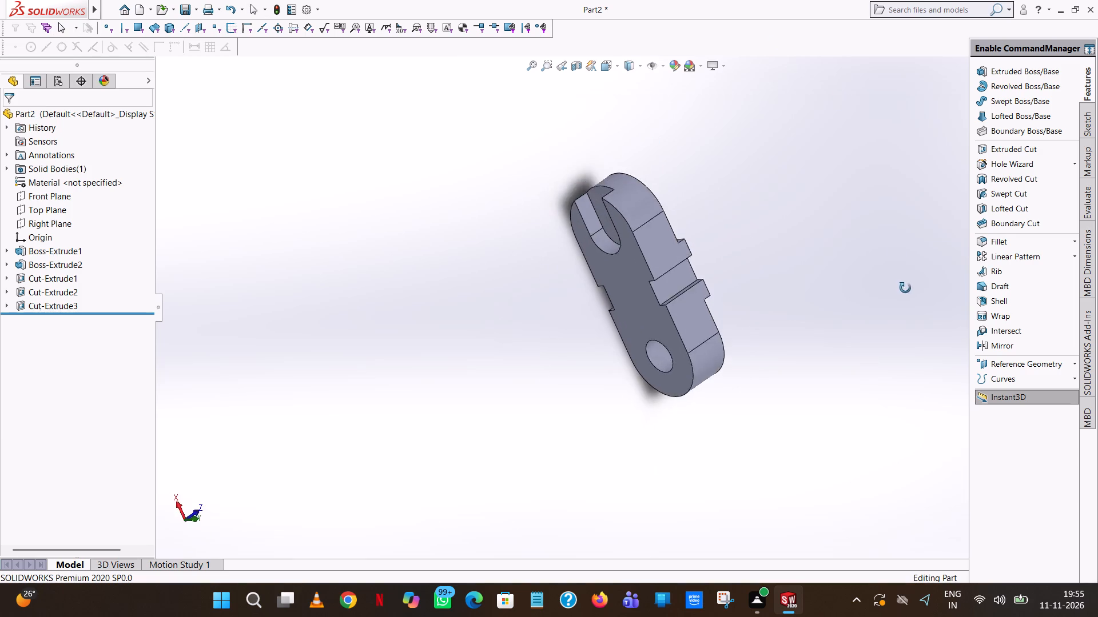
pyautogui.moveTo(905, 288); pyautogui.dragTo(765, 331, button='middle')
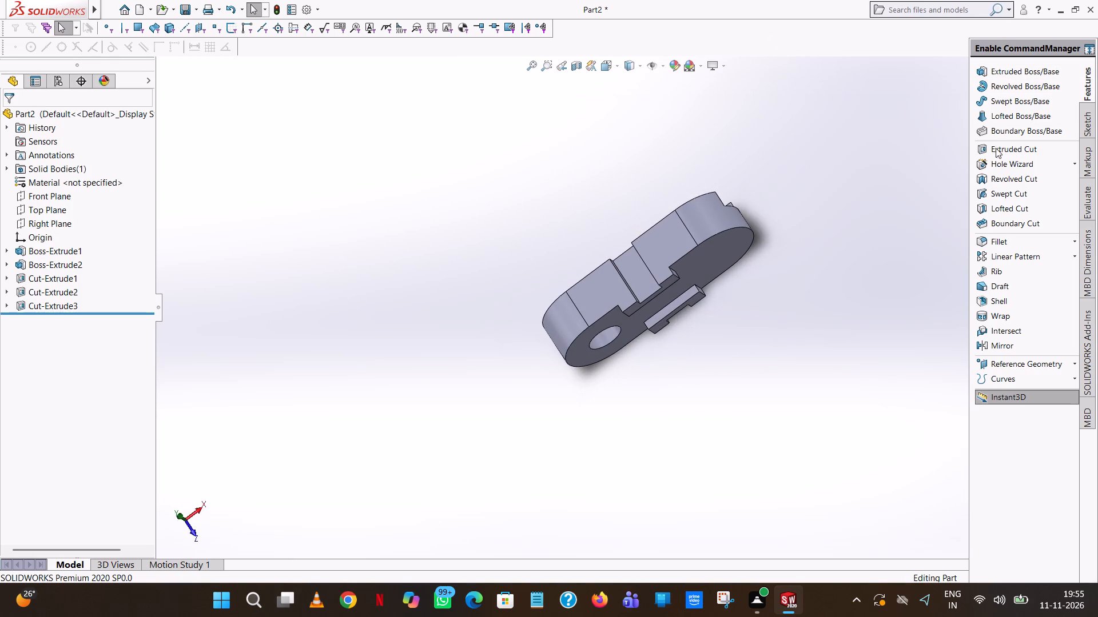
pyautogui.click(995, 151)
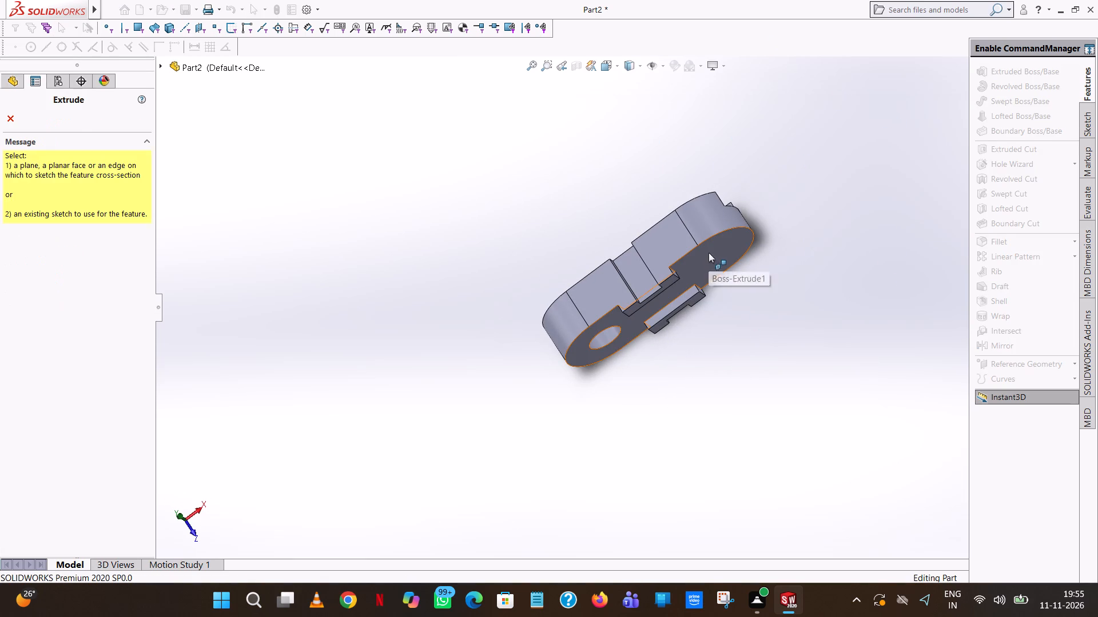
pyautogui.click(709, 253)
pyautogui.click(620, 63)
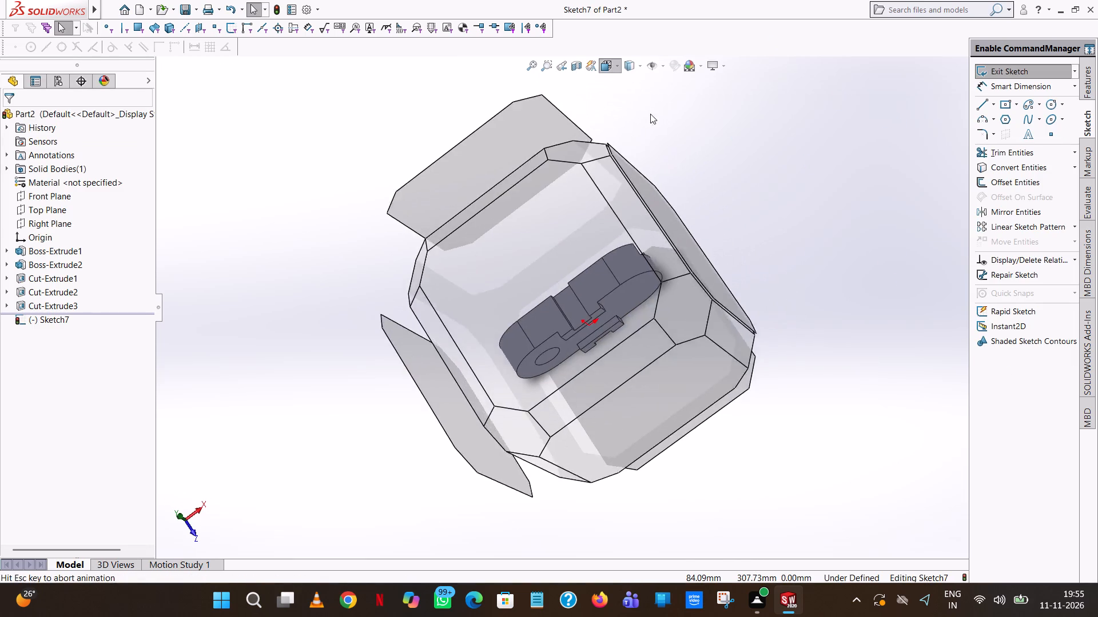
pyautogui.click(680, 136)
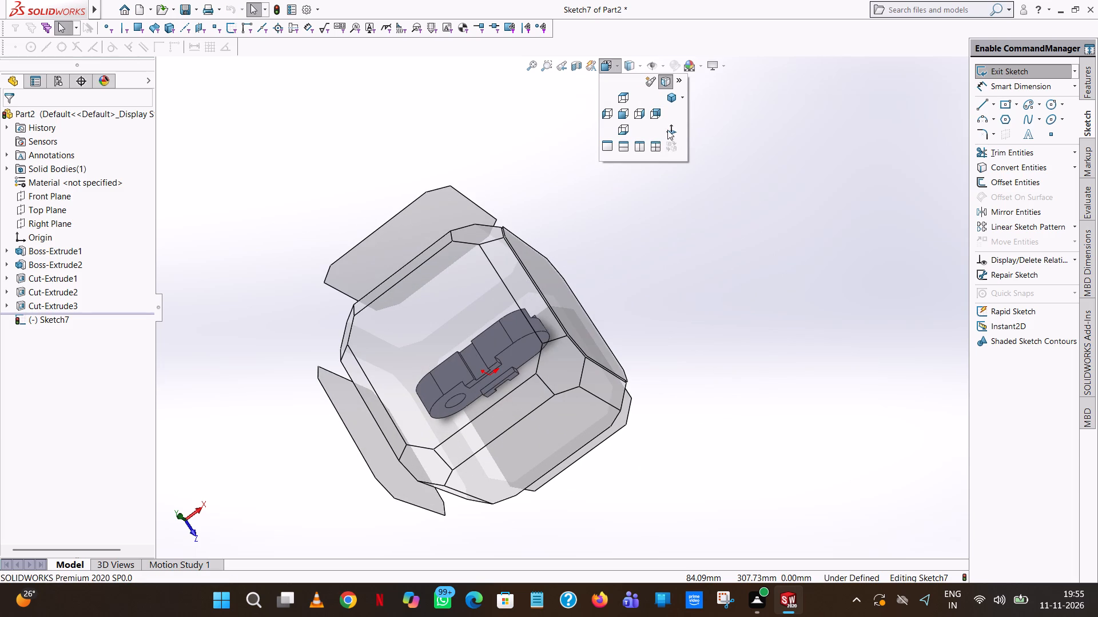
pyautogui.click(668, 129)
# Sketch a circle of radius 7.5 mm at the arc centre of the slotted rounded end, at X 37.50, Y 0.
pyautogui.click(1047, 103)
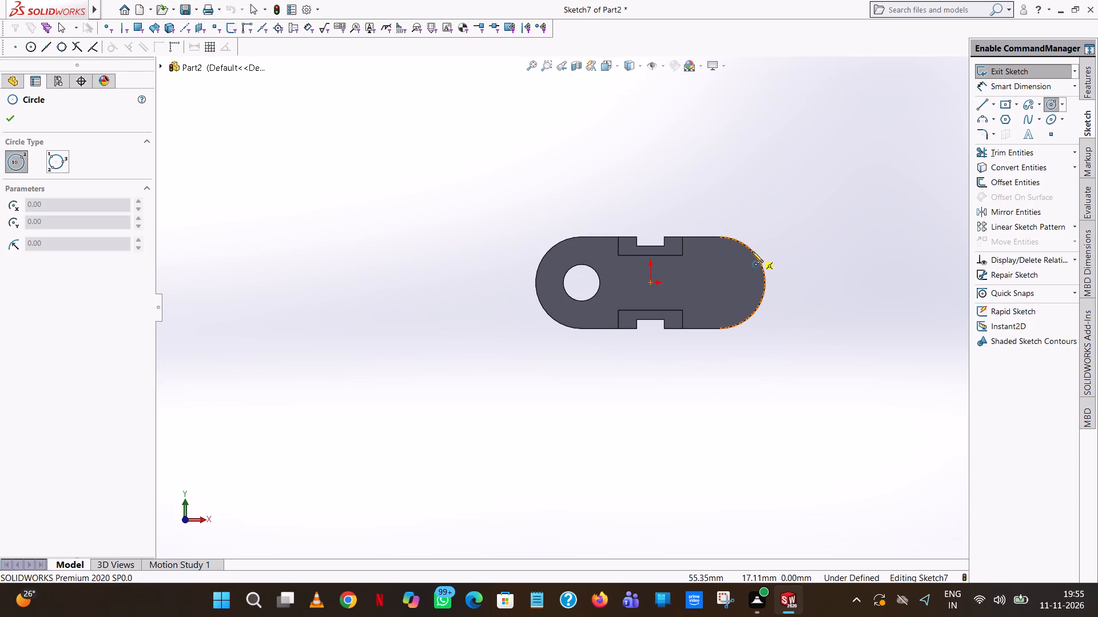
pyautogui.click(720, 282)
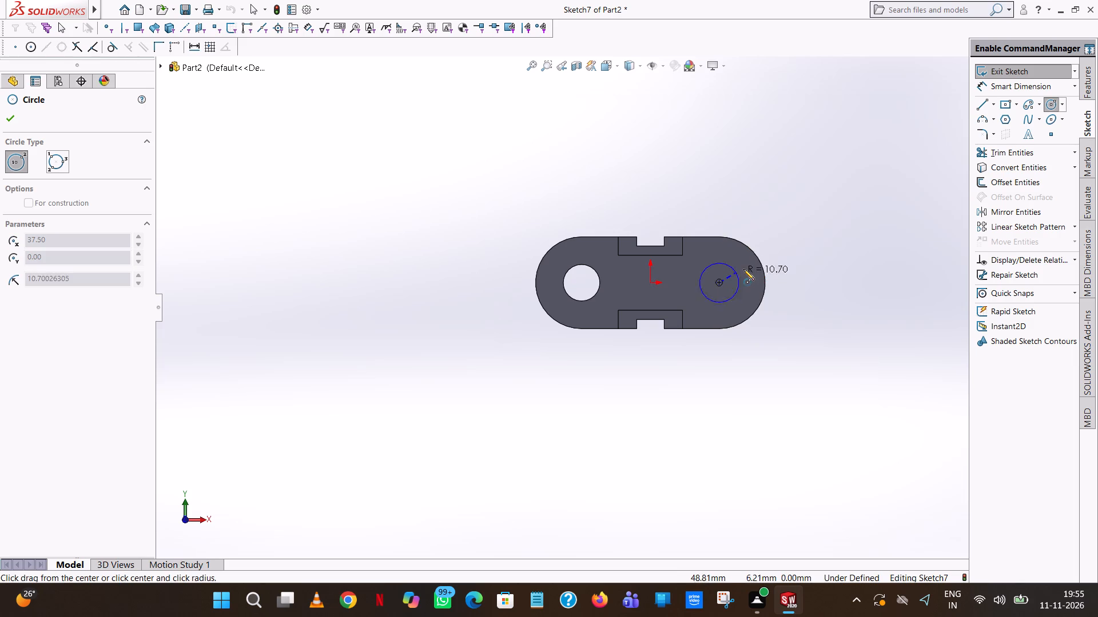
pyautogui.click(743, 269)
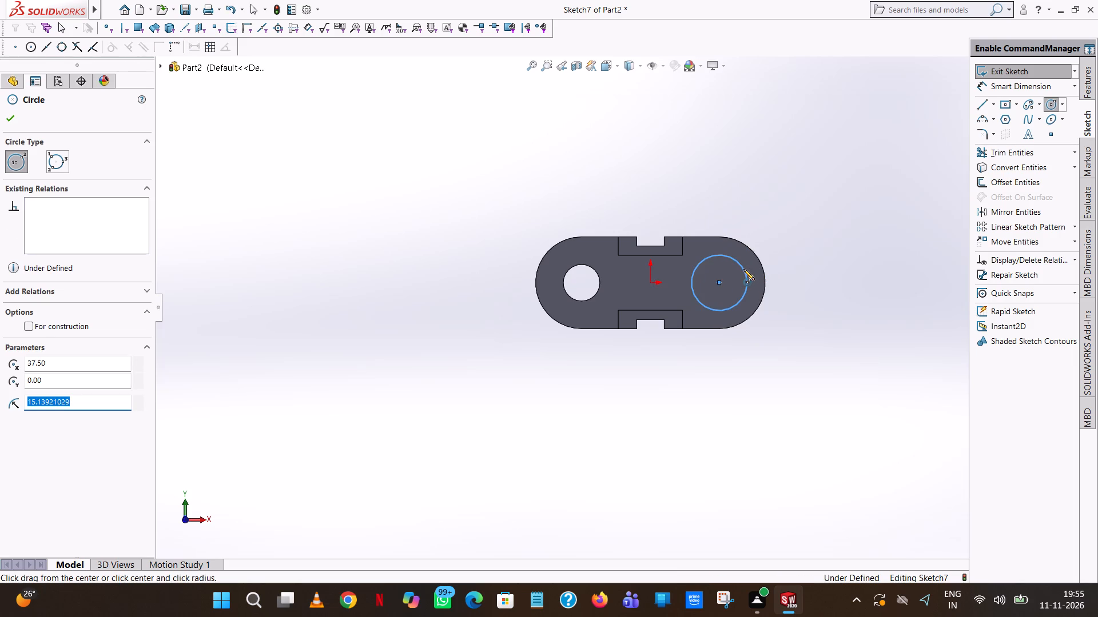
pyautogui.write('7.5')
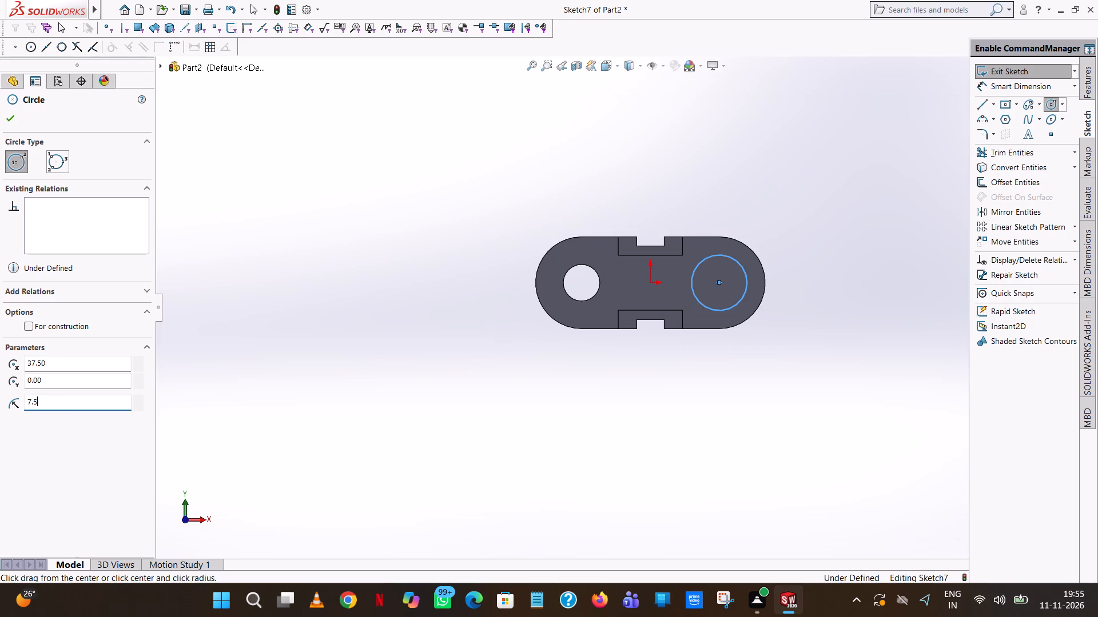
pyautogui.press('Return')
pyautogui.rightClick(743, 269)
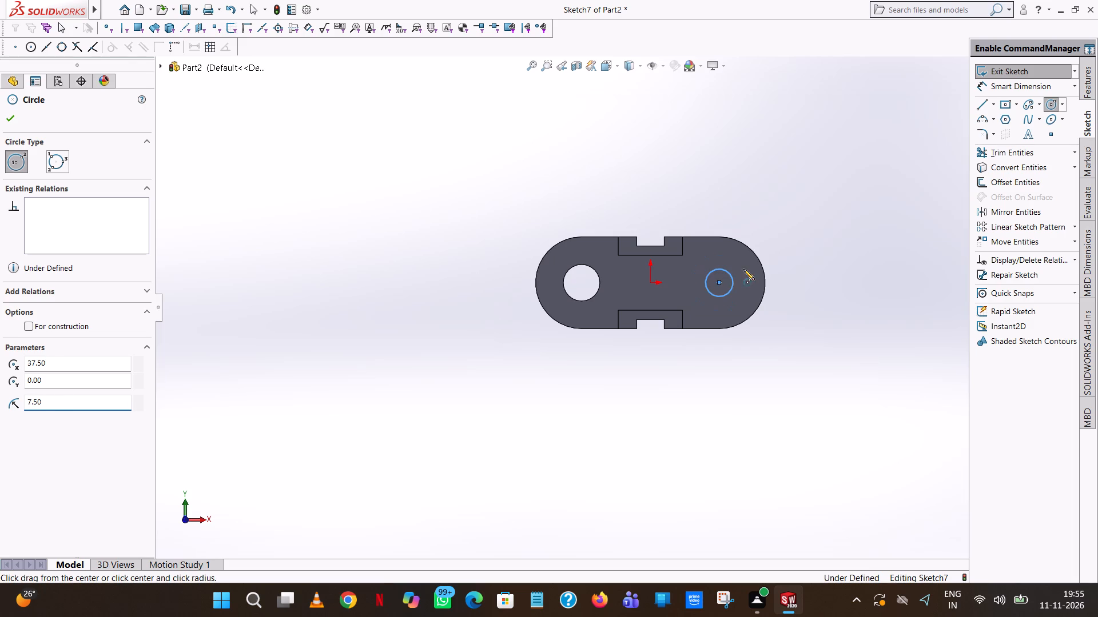
pyautogui.click(771, 279)
pyautogui.click(842, 186)
# Dimension the diameter of the circle at the slotted end.
pyautogui.click(997, 91)
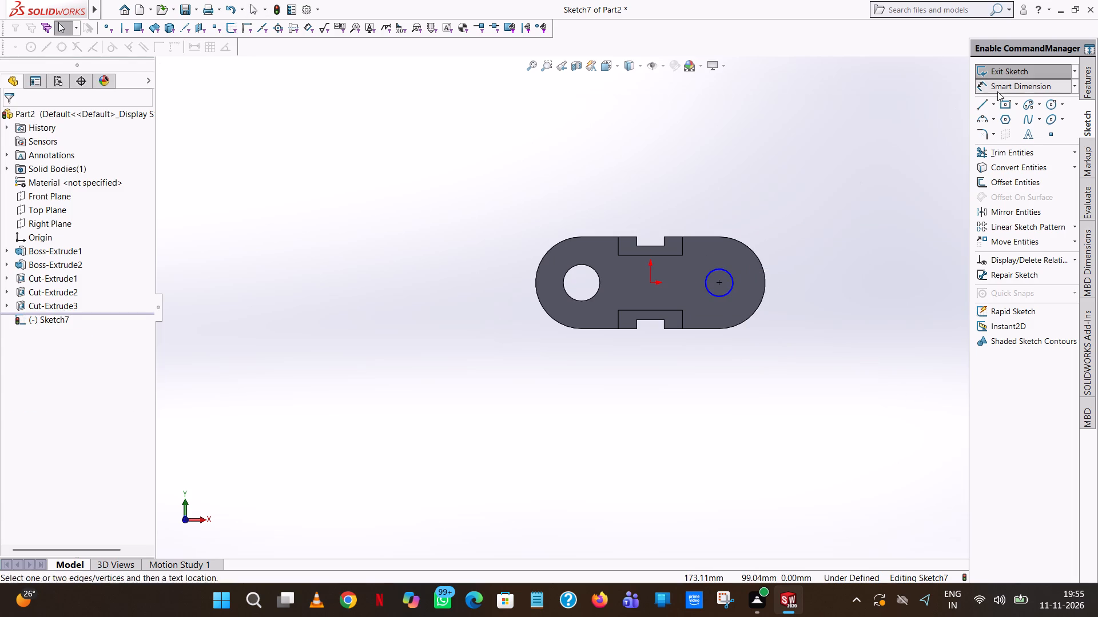
pyautogui.click(730, 290)
pyautogui.click(821, 238)
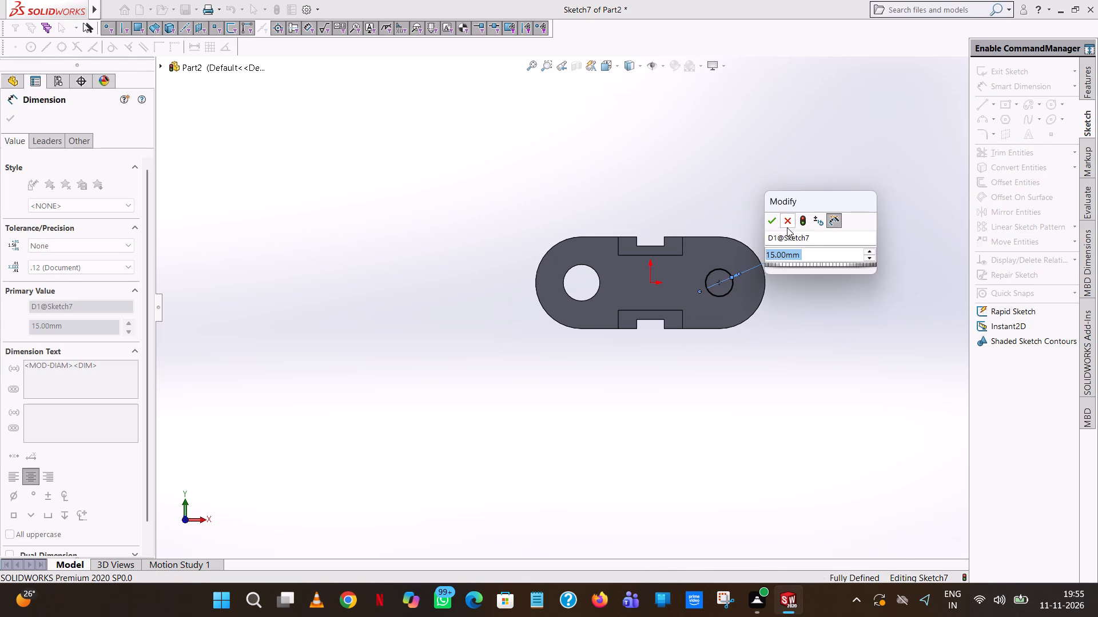
pyautogui.click(774, 225)
pyautogui.click(749, 193)
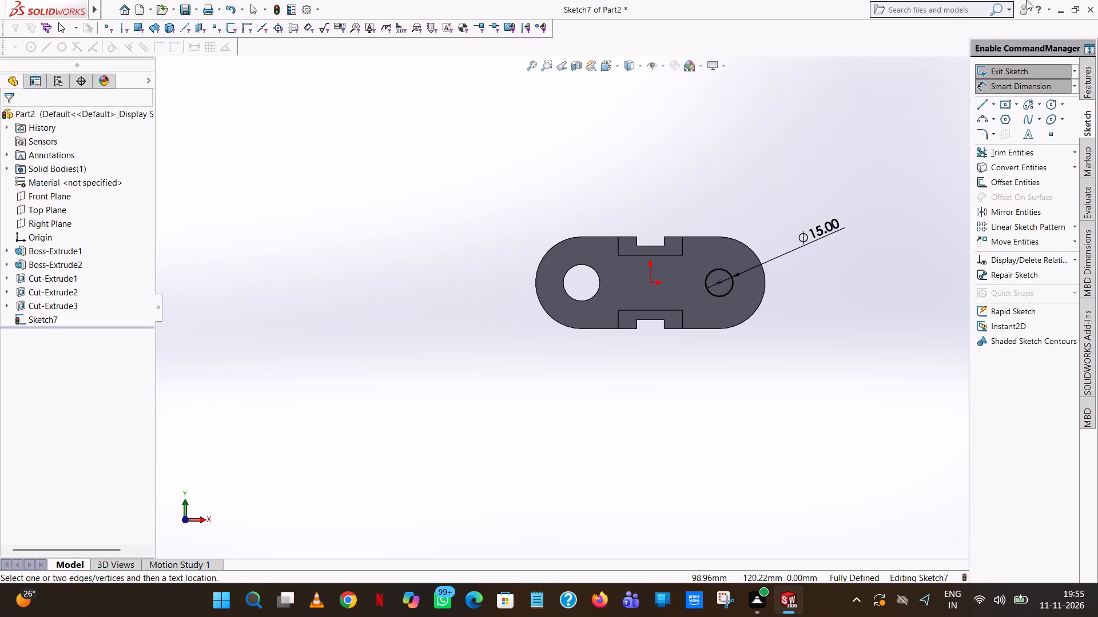
# Cut-extrude the slotted-end circle through the link with a Blind depth of 32 mm from the sketch plane.
pyautogui.click(1091, 85)
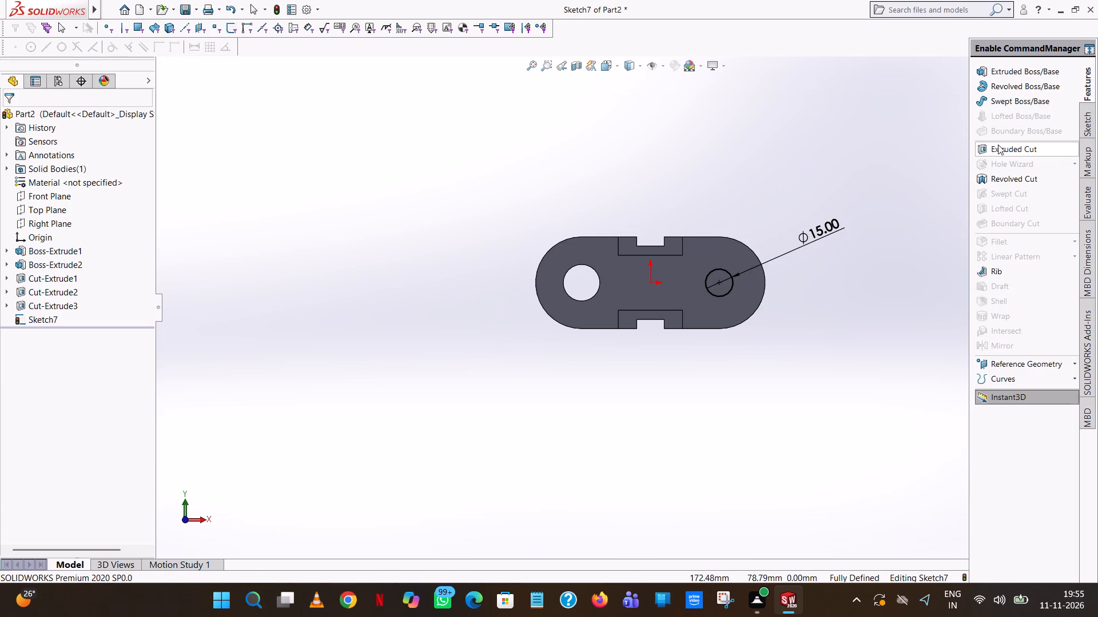
pyautogui.click(998, 147)
pyautogui.scroll(1, 753, 174)
pyautogui.moveTo(753, 174); pyautogui.dragTo(653, 206, button='middle')
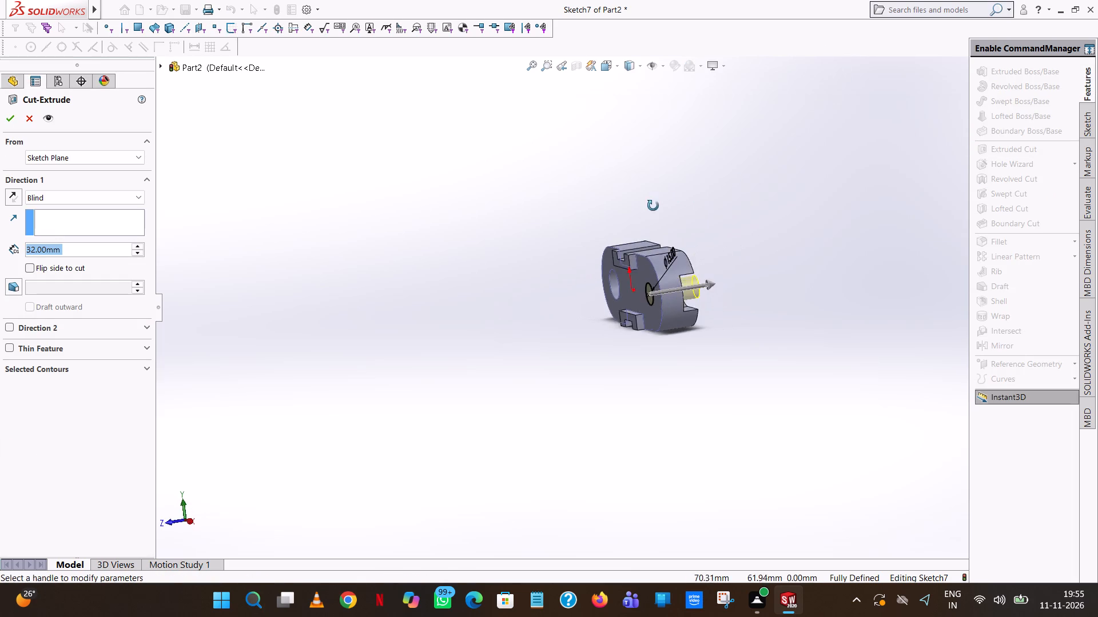
pyautogui.moveTo(653, 206); pyautogui.dragTo(644, 206, button='middle')
pyautogui.click(10, 125)
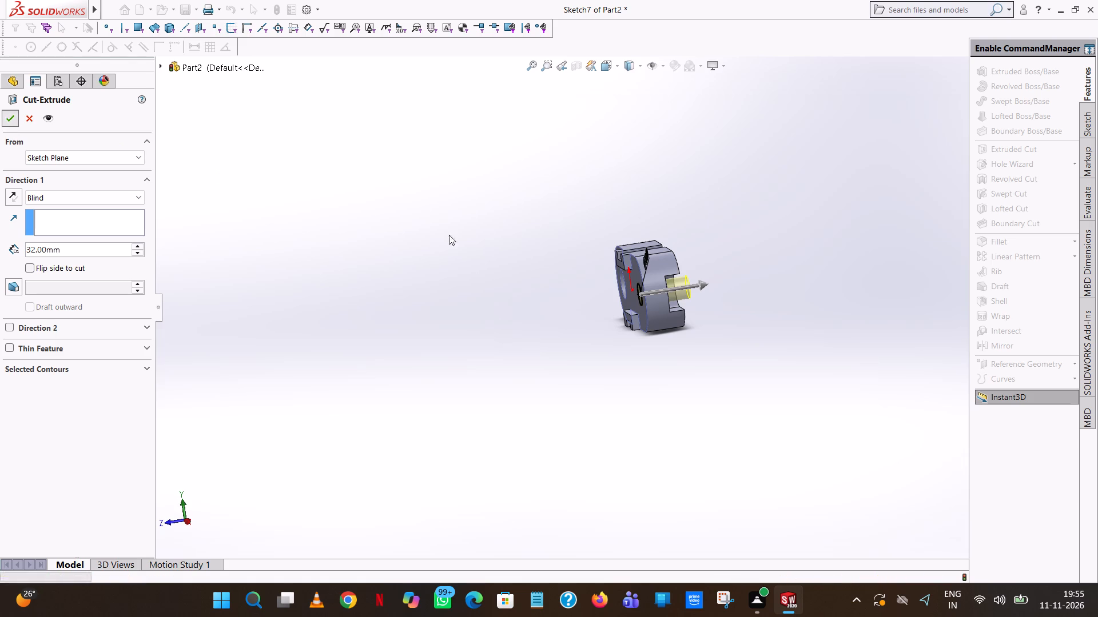
pyautogui.click(472, 254)
# Examine the link from several angles, checking the open slot, side notches and both eye holes.
pyautogui.moveTo(441, 251); pyautogui.dragTo(280, 226, button='middle')
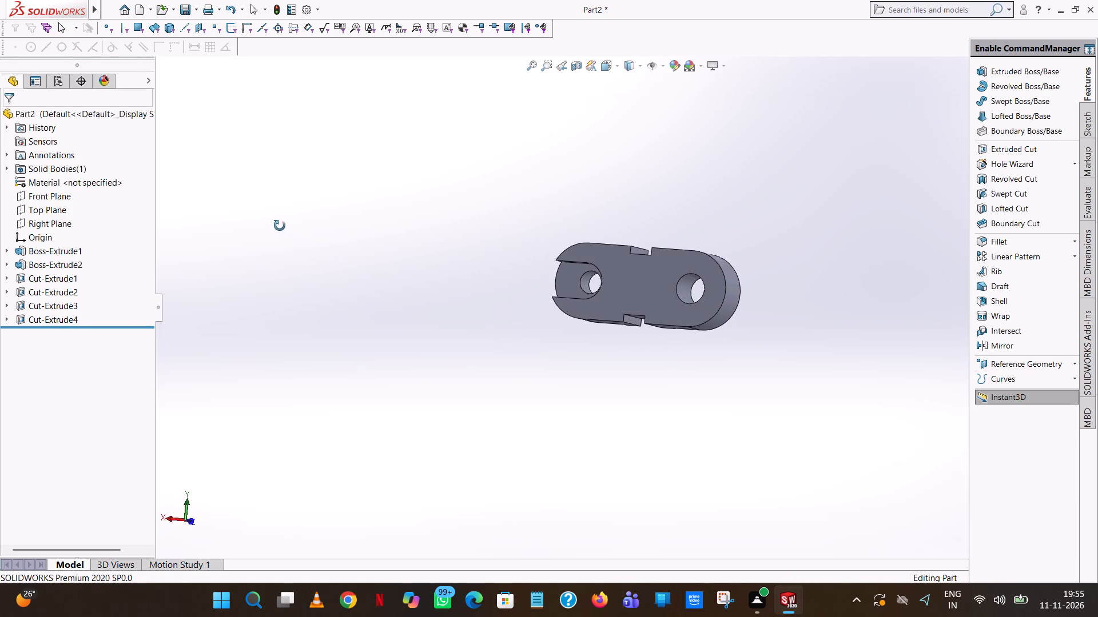
pyautogui.moveTo(280, 226); pyautogui.dragTo(309, 238, button='middle')
pyautogui.scroll(1, 309, 238)
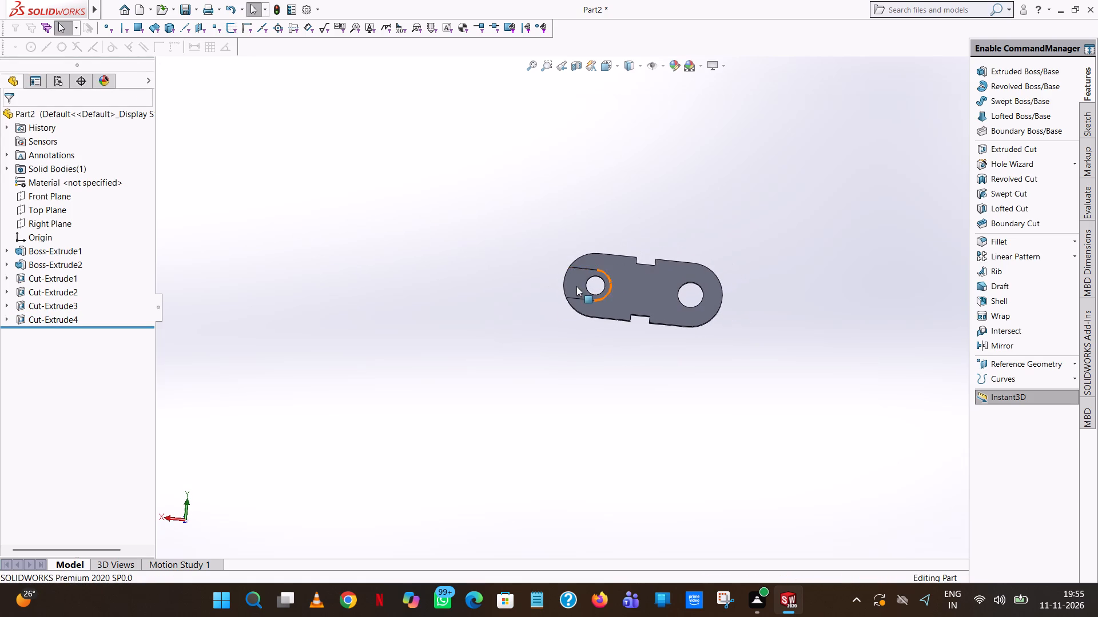
pyautogui.scroll(-10, 567, 292)
pyautogui.scroll(9, 643, 286)
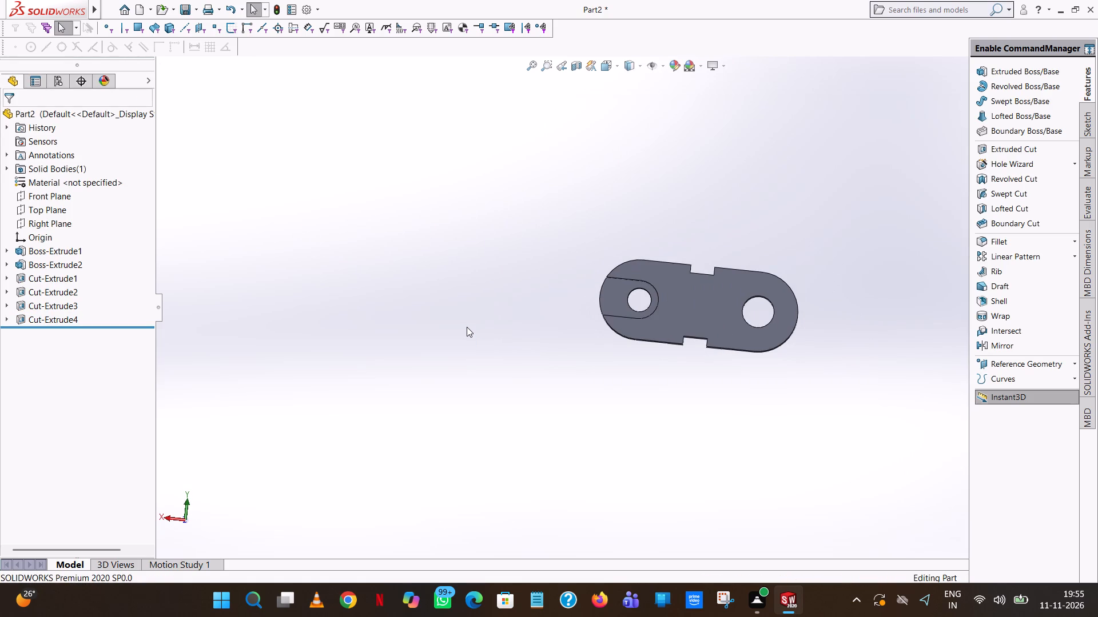
pyautogui.moveTo(523, 309); pyautogui.dragTo(953, 270, button='middle')
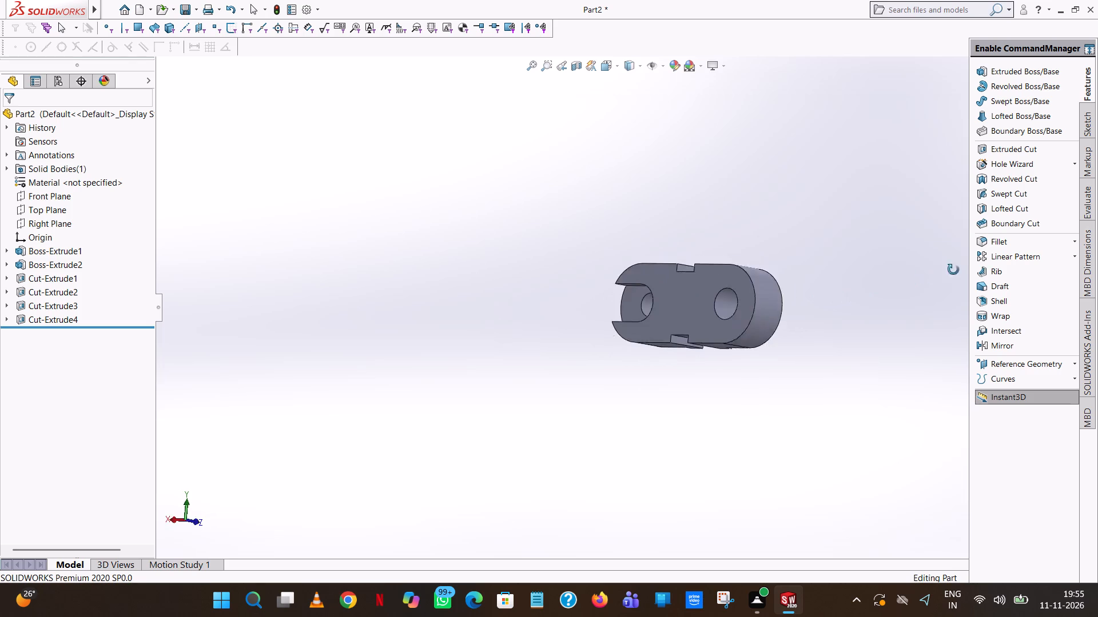
pyautogui.moveTo(953, 270); pyautogui.dragTo(464, 435, button='middle')
pyautogui.scroll(2, 507, 464)
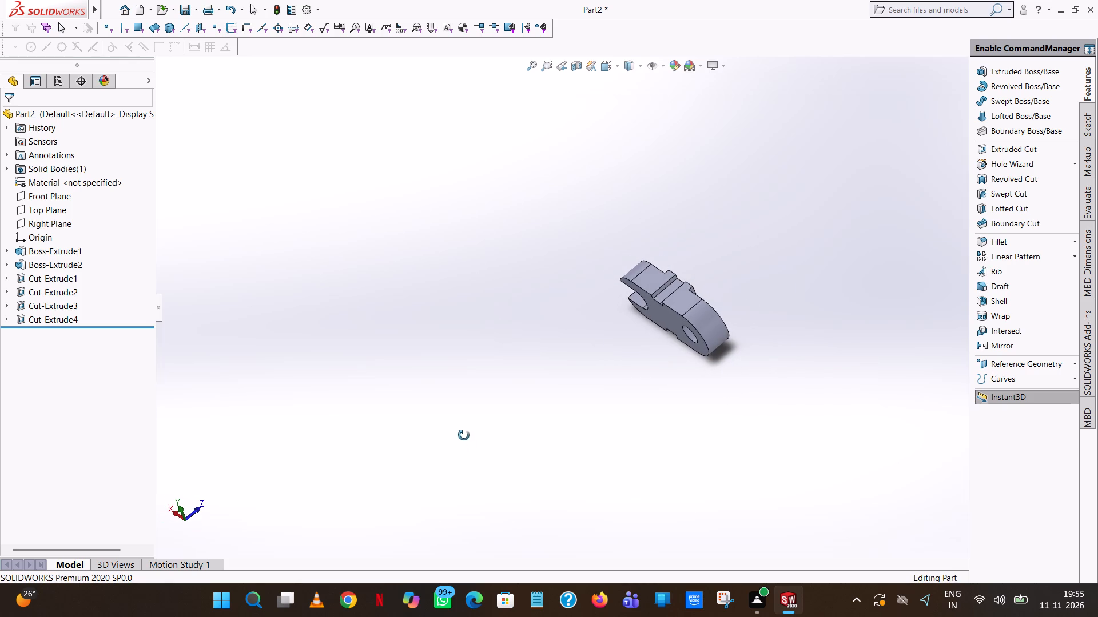
pyautogui.moveTo(464, 435); pyautogui.dragTo(464, 432, button='middle')
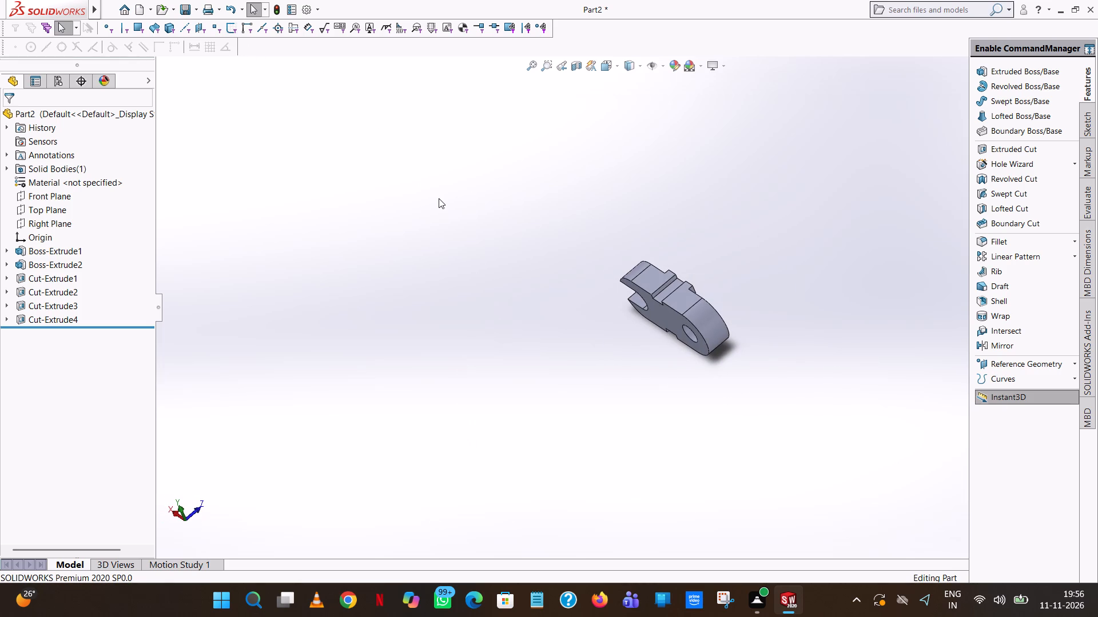
pyautogui.scroll(-2, 439, 202)
pyautogui.scroll(-2, 520, 273)
pyautogui.scroll(7, 793, 349)
pyautogui.scroll(-3, 711, 359)
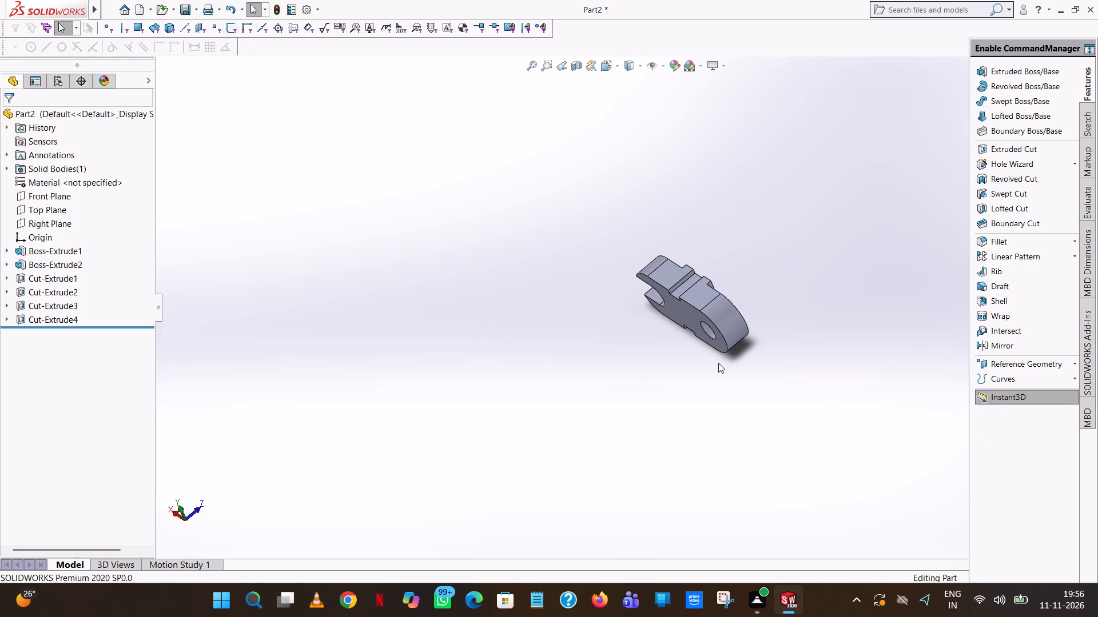
pyautogui.moveTo(717, 334); pyautogui.dragTo(892, 364, button='middle')
pyautogui.moveTo(753, 359); pyautogui.dragTo(659, 248, button='middle')
pyautogui.scroll(1, 715, 330)
pyautogui.scroll(1, 659, 248)
# Apply the standard mid-grey colour (red 128, green 128) as the appearance of the whole part.
pyautogui.rightClick(660, 295)
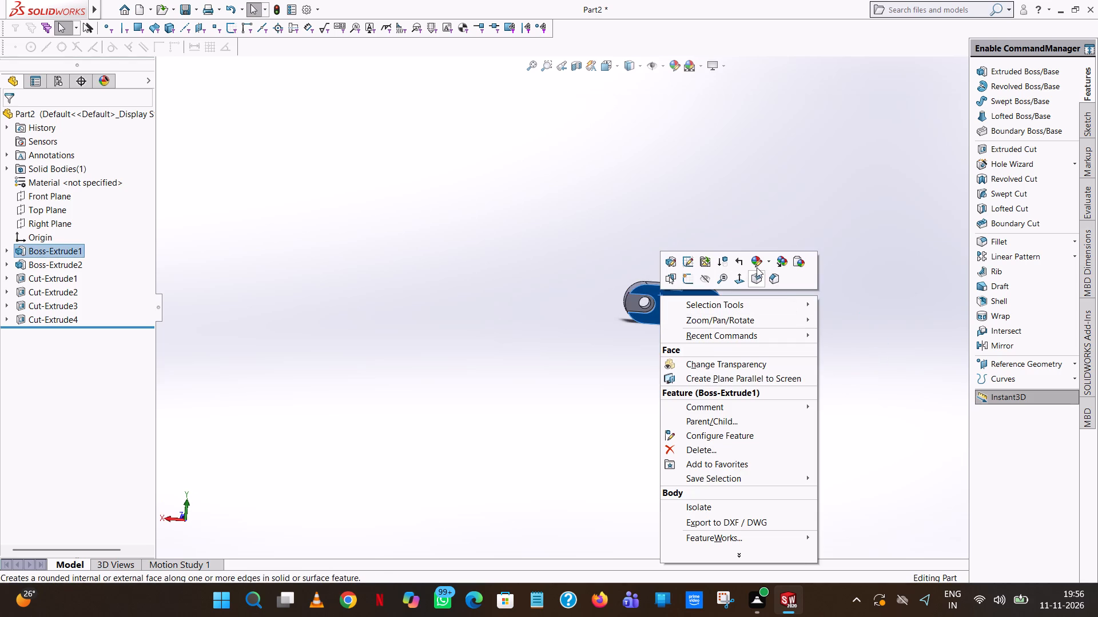
pyautogui.click(758, 265)
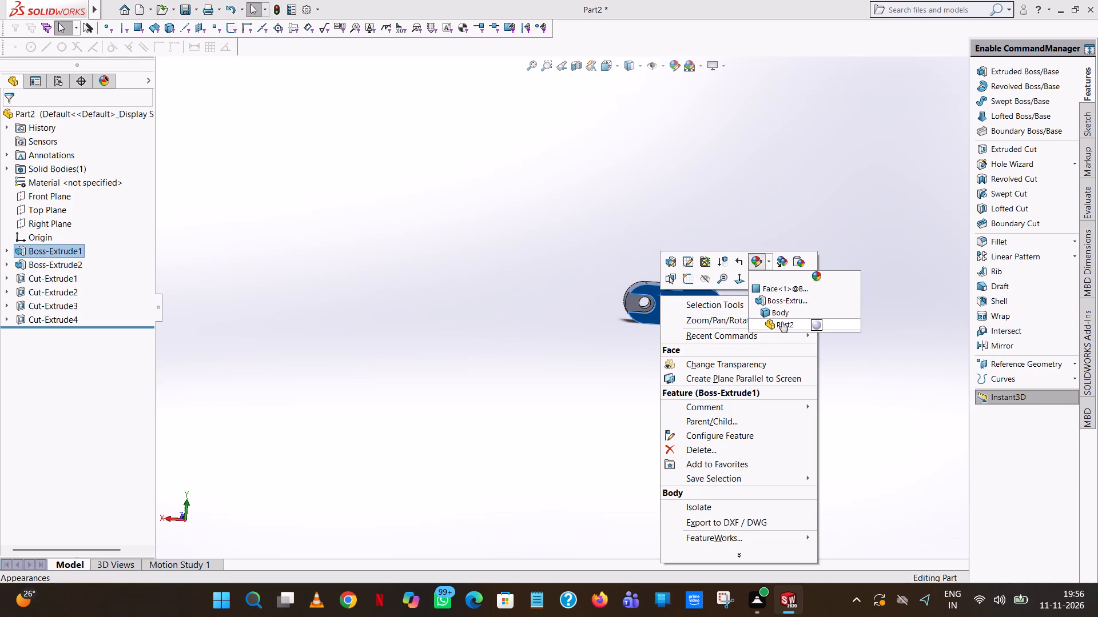
pyautogui.click(781, 322)
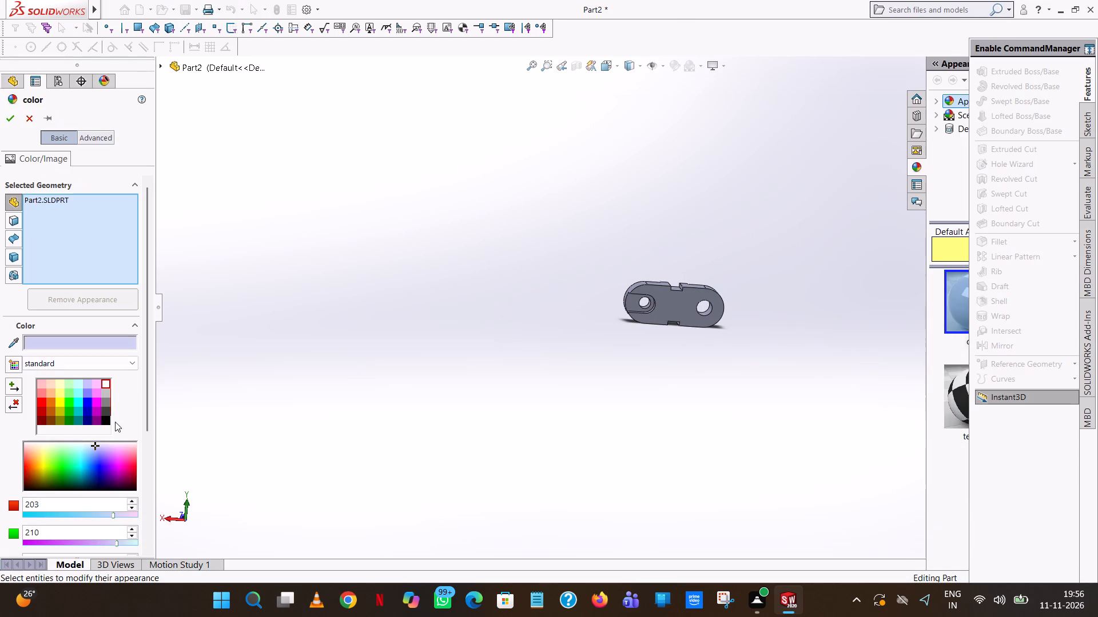
pyautogui.click(104, 403)
pyautogui.click(5, 115)
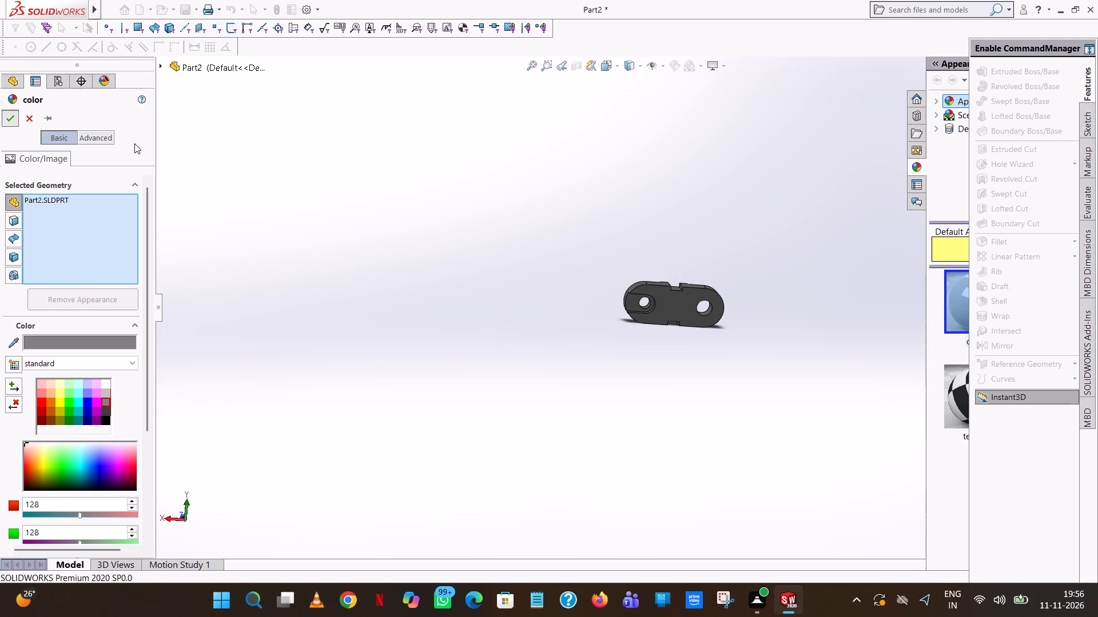
pyautogui.click(622, 356)
pyautogui.scroll(-10, 709, 332)
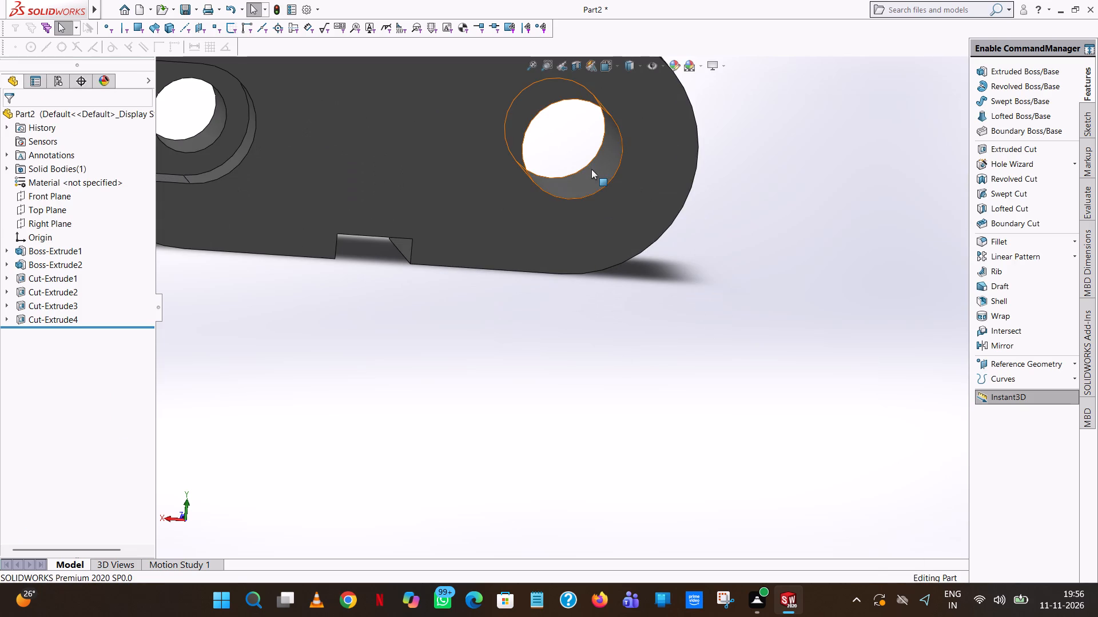
# Apply the standard white colour (red 255, green 255) to the inner cylindrical faces of both eye holes.
pyautogui.click(591, 169)
pyautogui.click(709, 117)
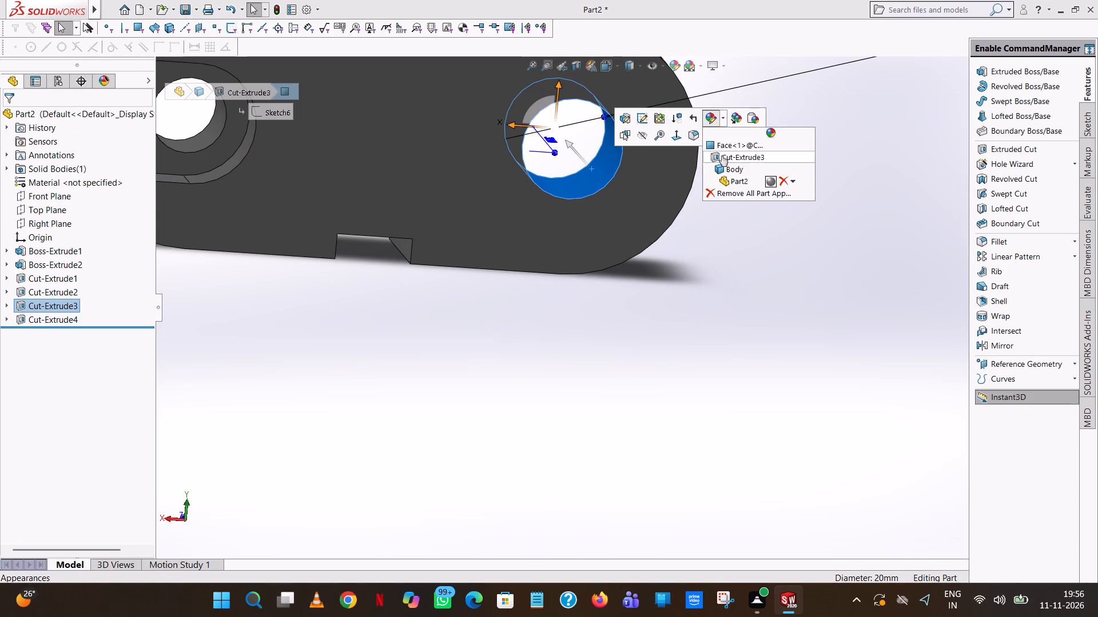
pyautogui.click(719, 149)
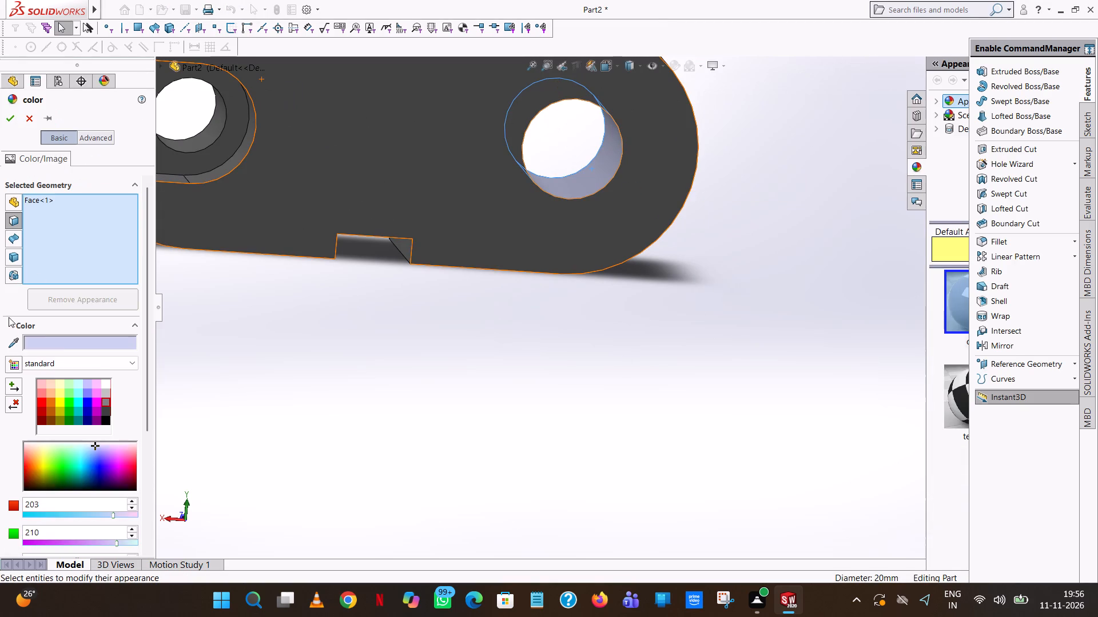
pyautogui.click(108, 386)
pyautogui.scroll(3, 409, 214)
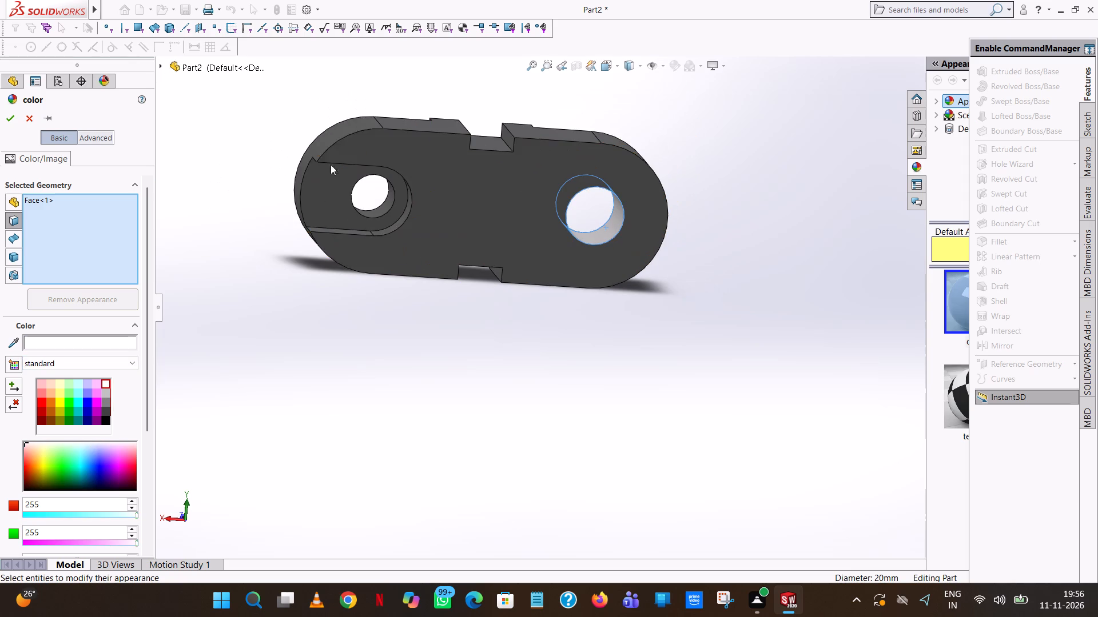
pyautogui.click(388, 201)
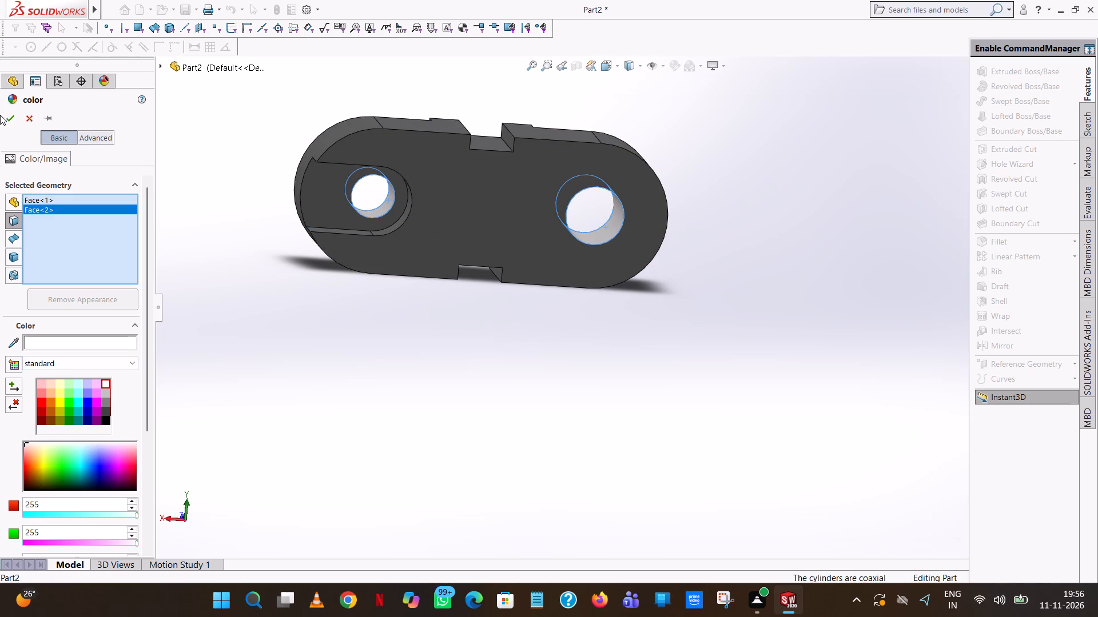
pyautogui.click(0, 115)
pyautogui.click(15, 117)
pyautogui.click(634, 378)
# Examine the coloured link from several angles, checking the eye-hole faces and the side notches.
pyautogui.scroll(1, 562, 364)
pyautogui.moveTo(559, 364); pyautogui.dragTo(778, 407, button='middle')
pyautogui.scroll(1, 586, 364)
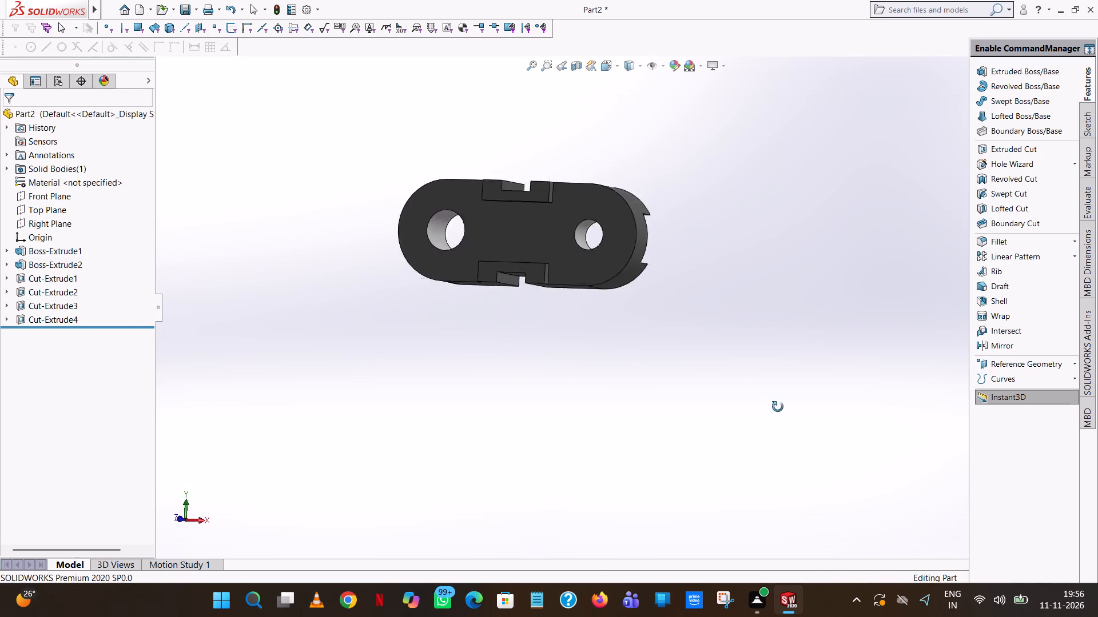
pyautogui.moveTo(778, 407); pyautogui.dragTo(800, 452, button='middle')
pyautogui.scroll(-1, 786, 419)
pyautogui.scroll(1, 800, 452)
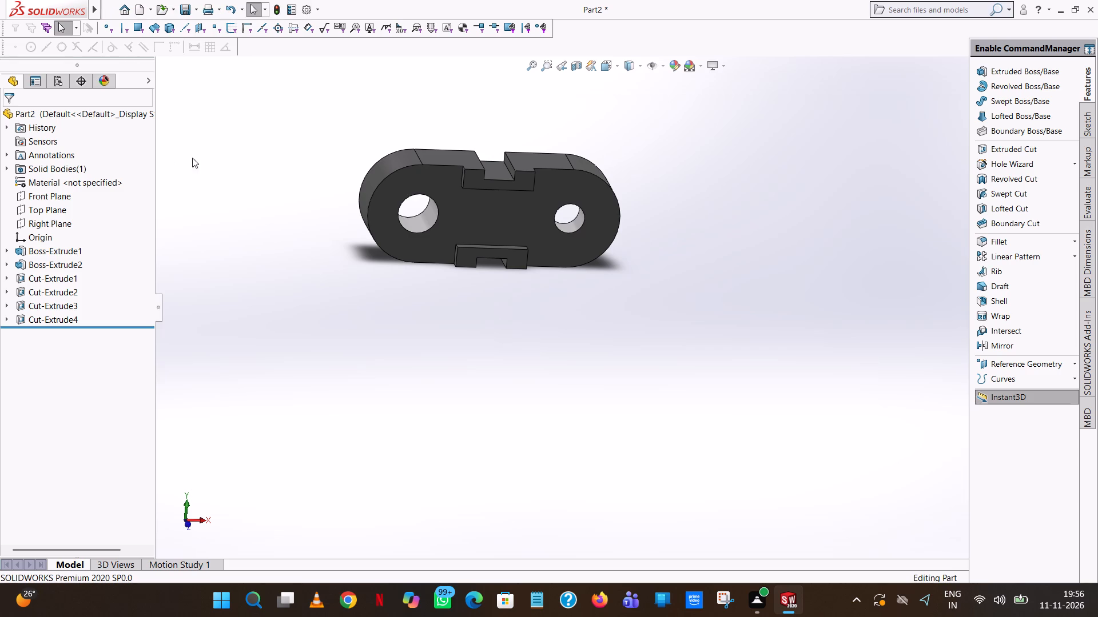
pyautogui.moveTo(490, 211); pyautogui.dragTo(479, 106, button='middle')
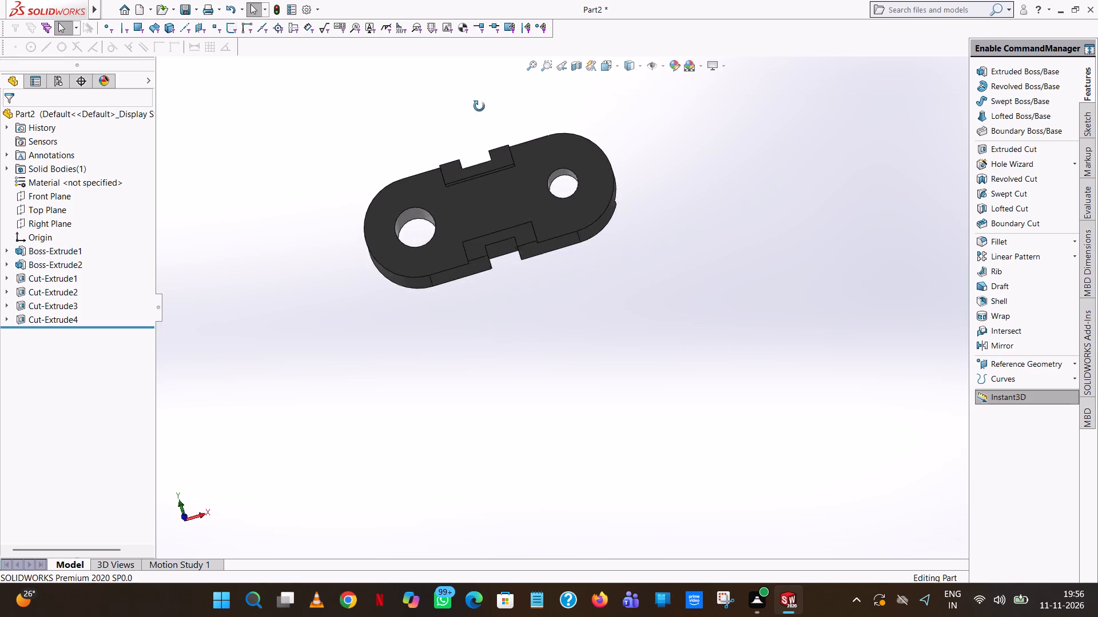
pyautogui.moveTo(479, 106); pyautogui.dragTo(509, 214, button='middle')
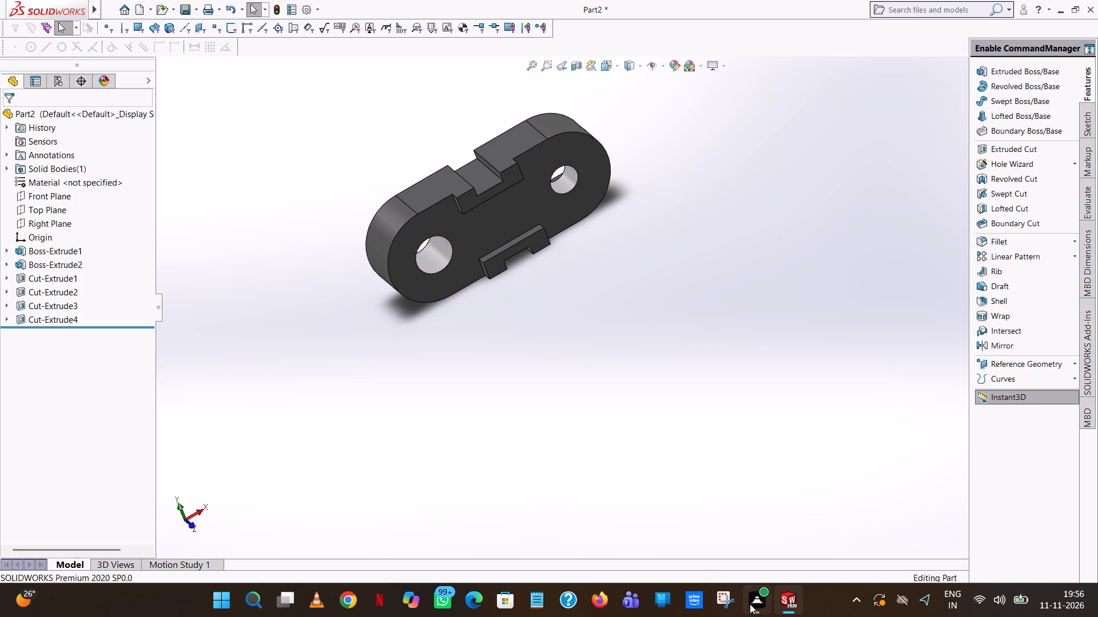
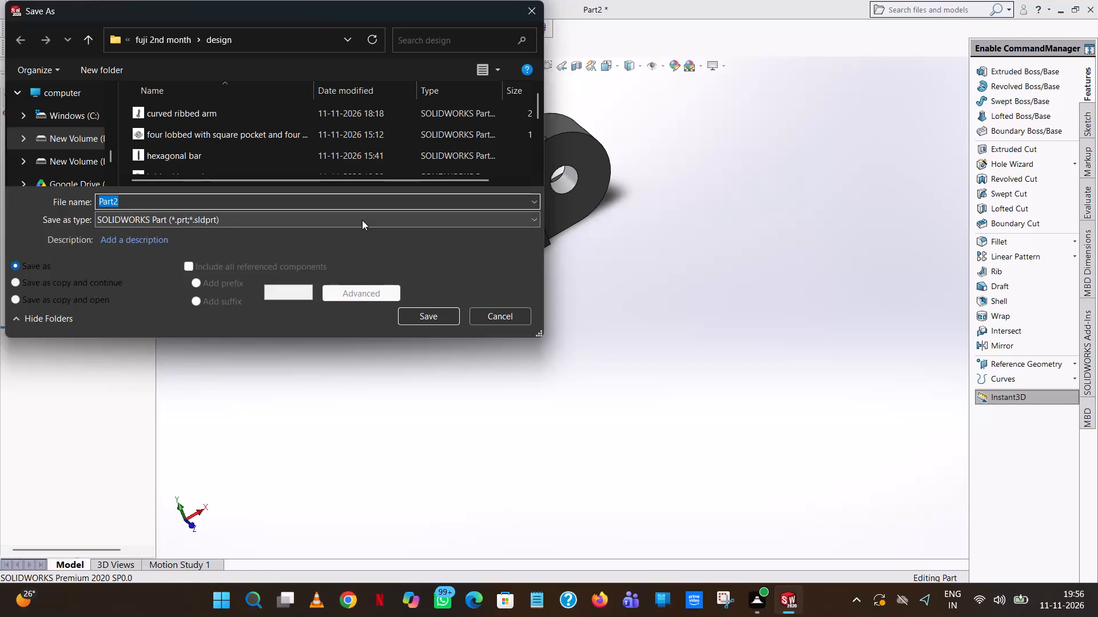
# Save the part as "twin eye link" in the design folder as a SOLIDWORKS Part file.
pyautogui.write('twin eye link')
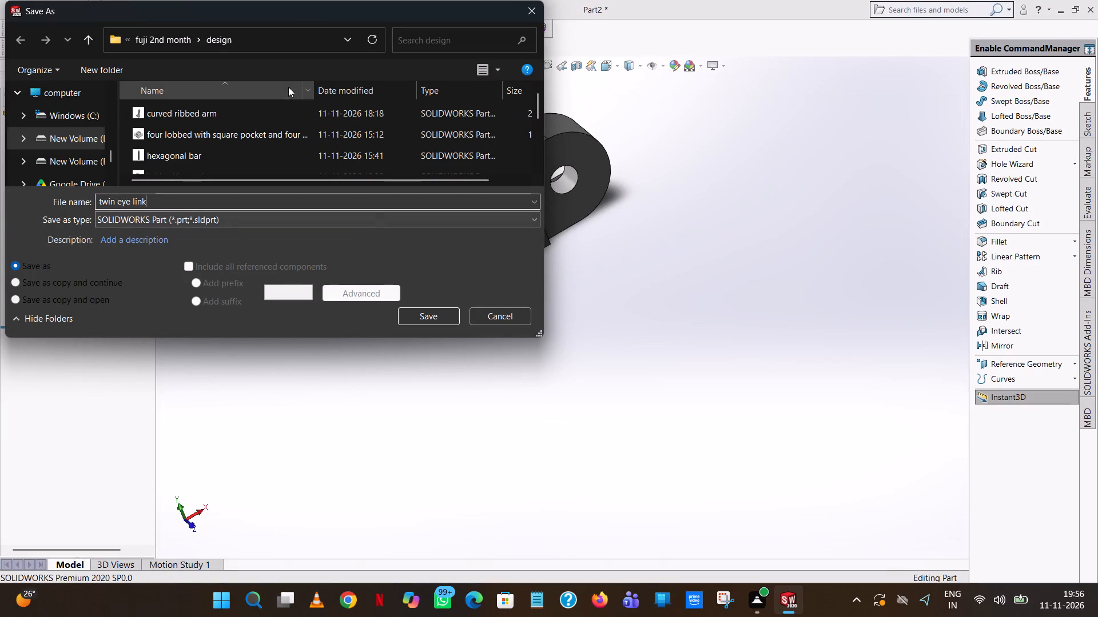
pyautogui.click(438, 325)
# Save a copy of the part as an Adobe PDF named "twin eye link" in the pdf folder of fuji 2nd month.
pyautogui.click(196, 13)
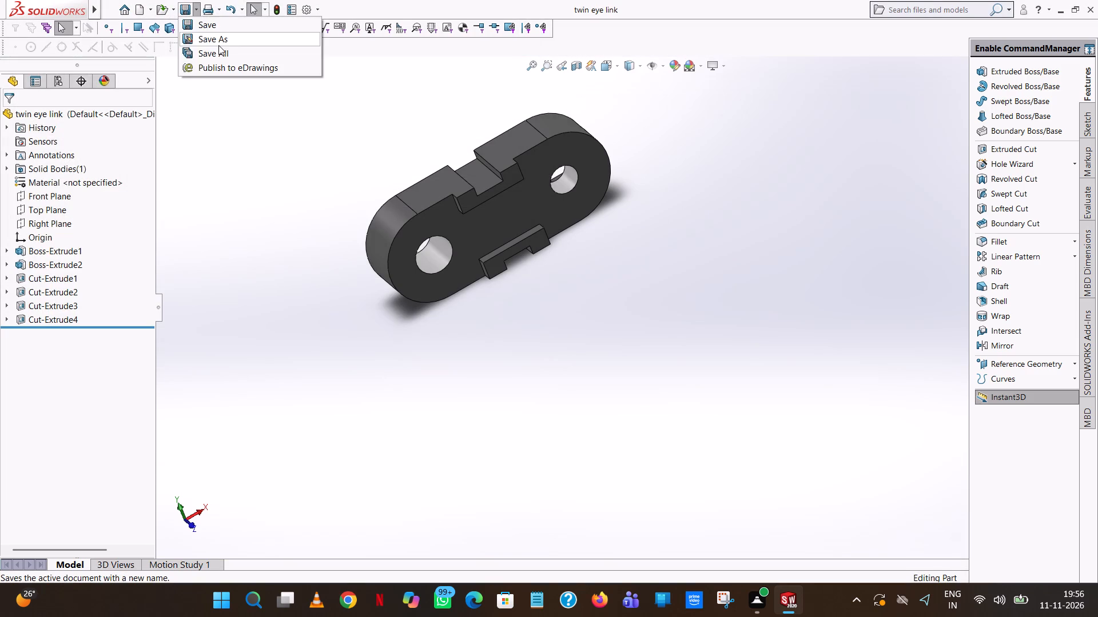
pyautogui.click(218, 45)
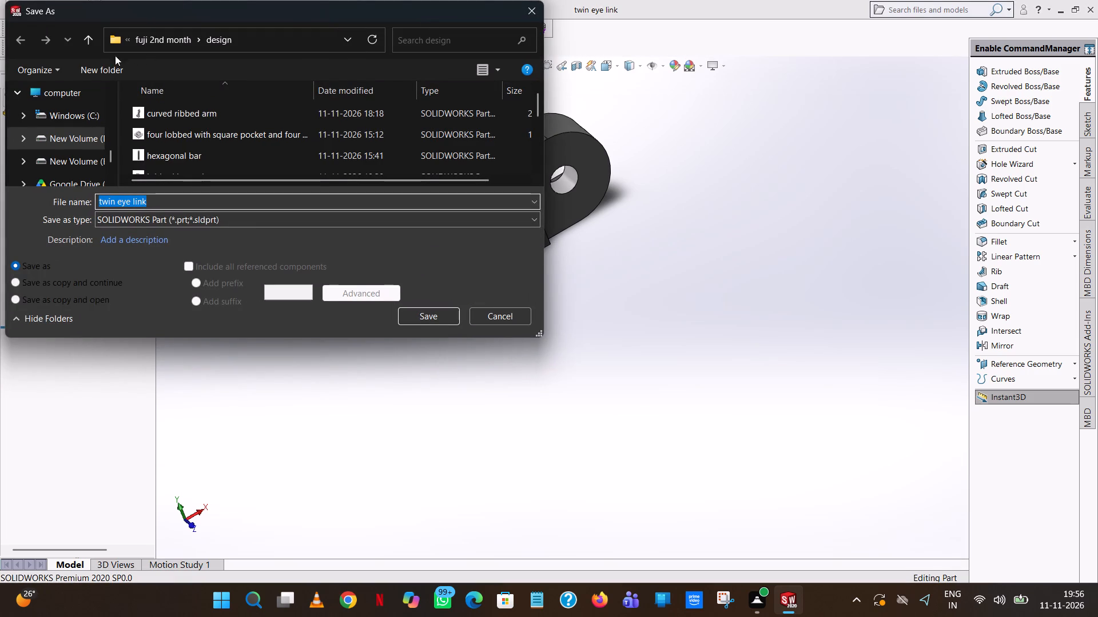
pyautogui.click(91, 38)
pyautogui.doubleClick(223, 149)
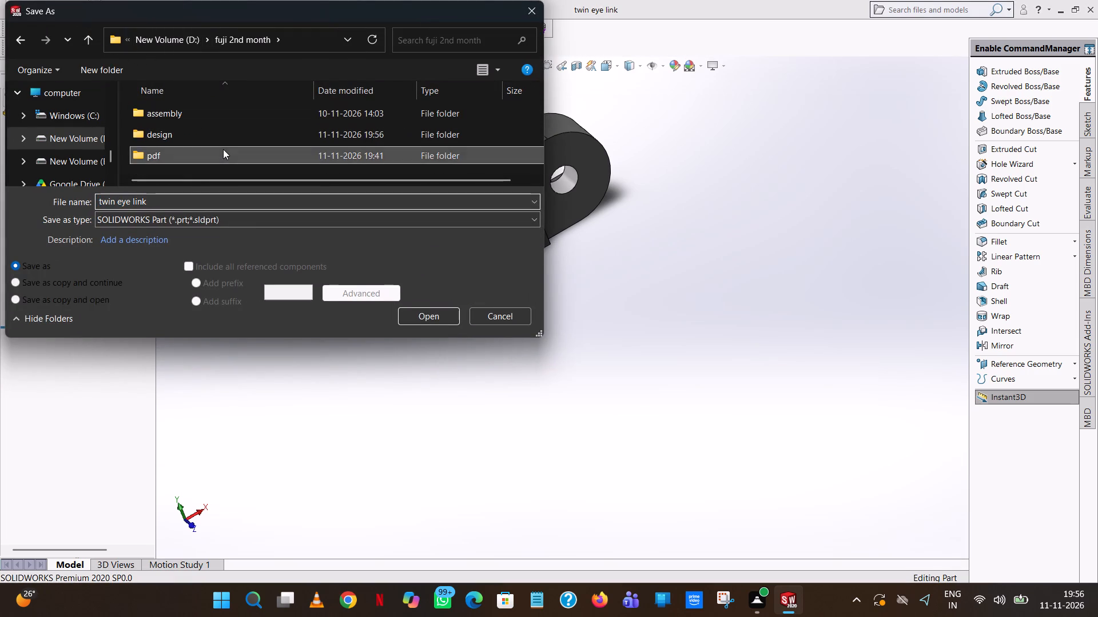
pyautogui.click(181, 226)
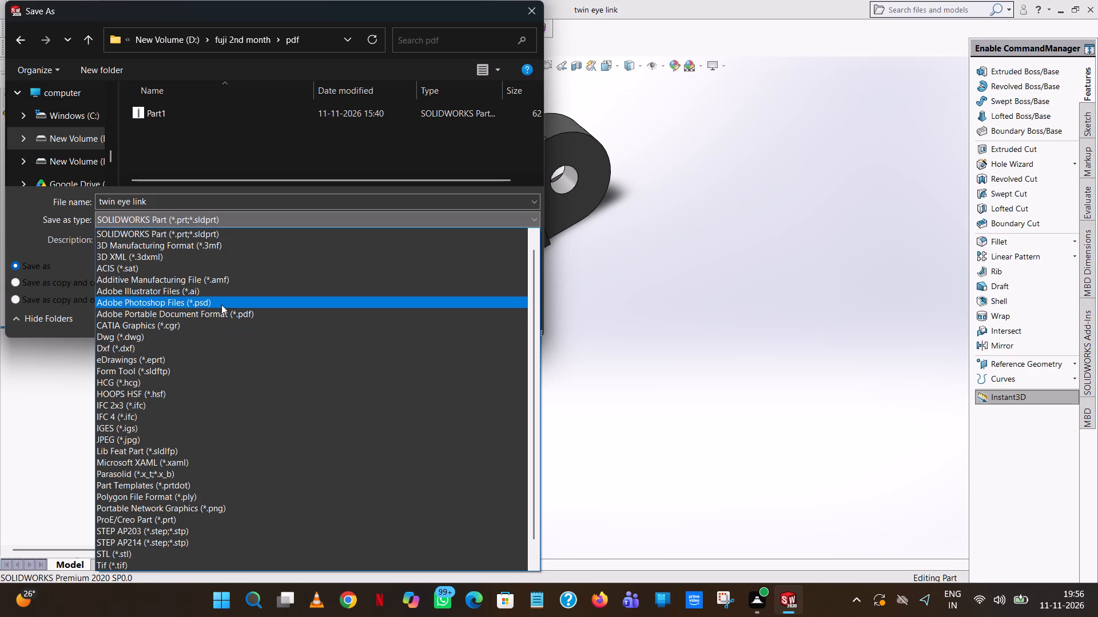
pyautogui.click(224, 311)
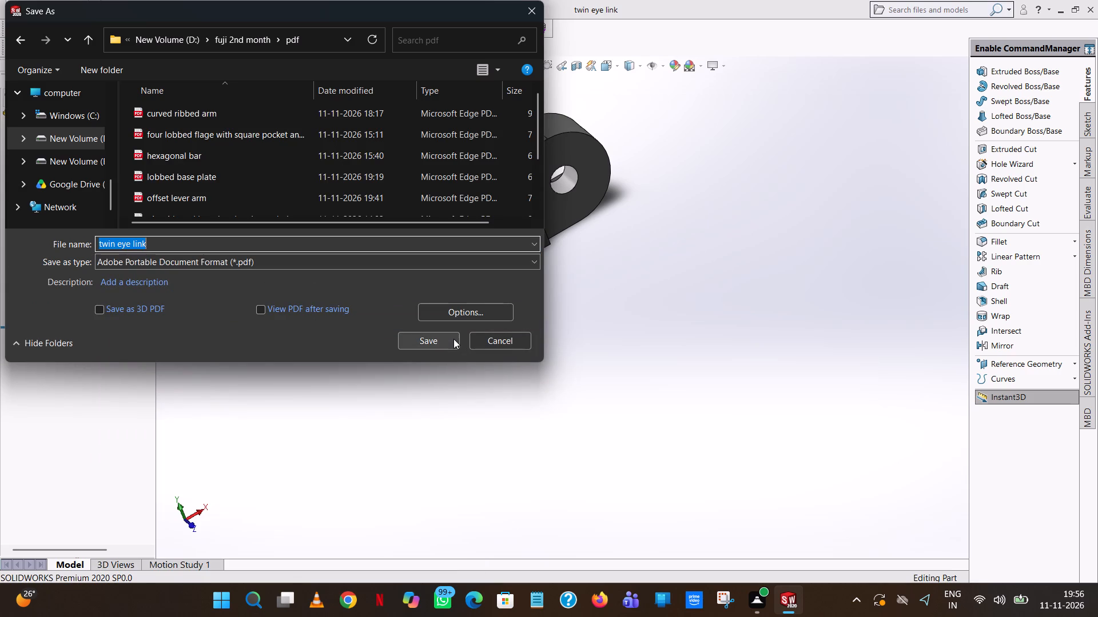
pyautogui.click(451, 339)
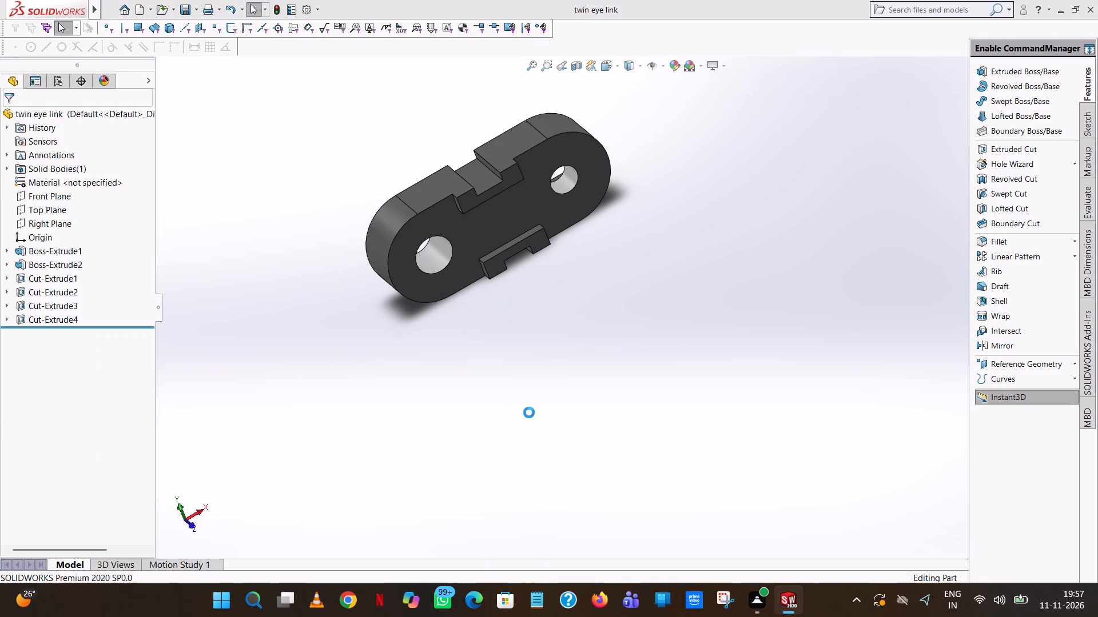